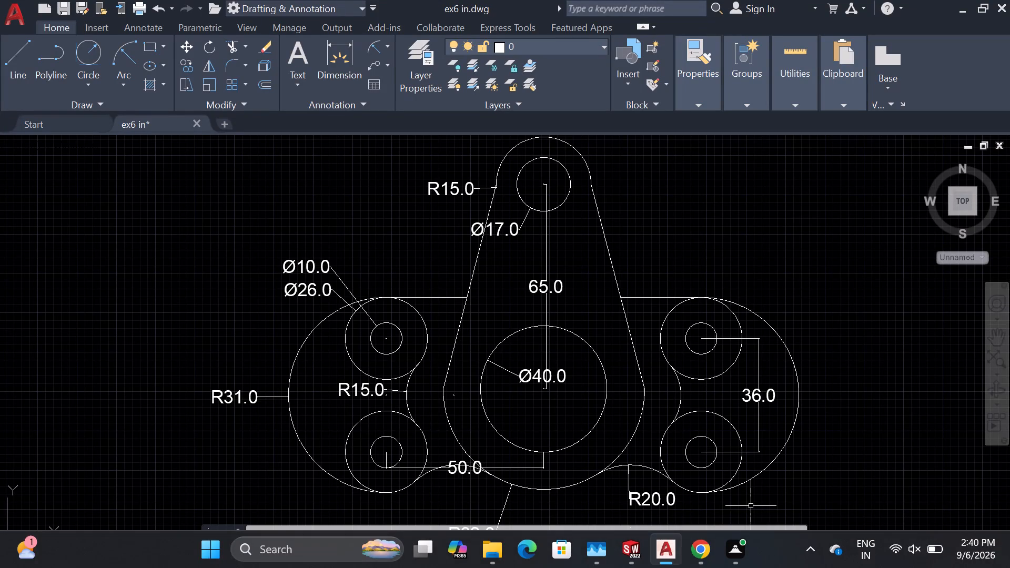
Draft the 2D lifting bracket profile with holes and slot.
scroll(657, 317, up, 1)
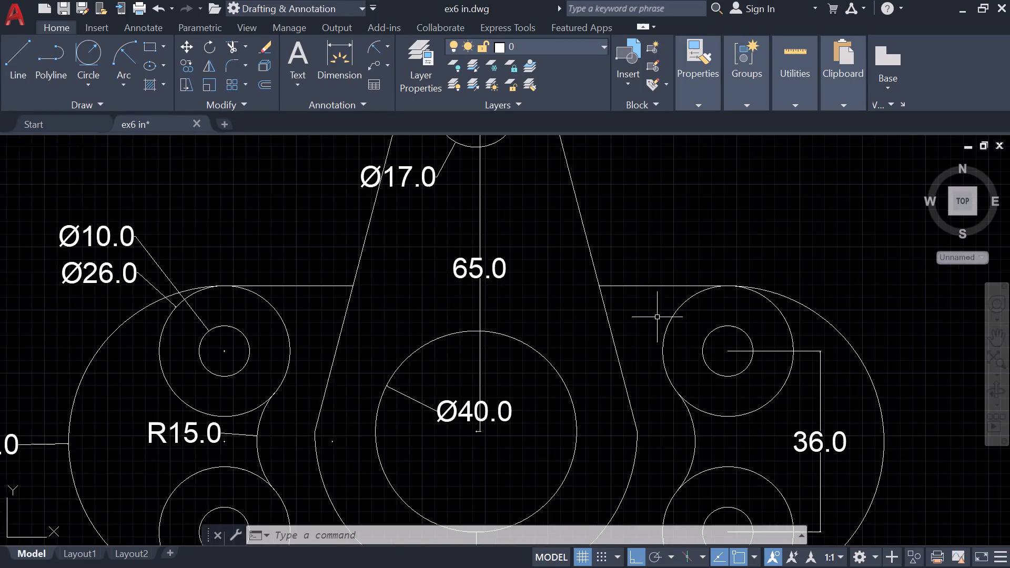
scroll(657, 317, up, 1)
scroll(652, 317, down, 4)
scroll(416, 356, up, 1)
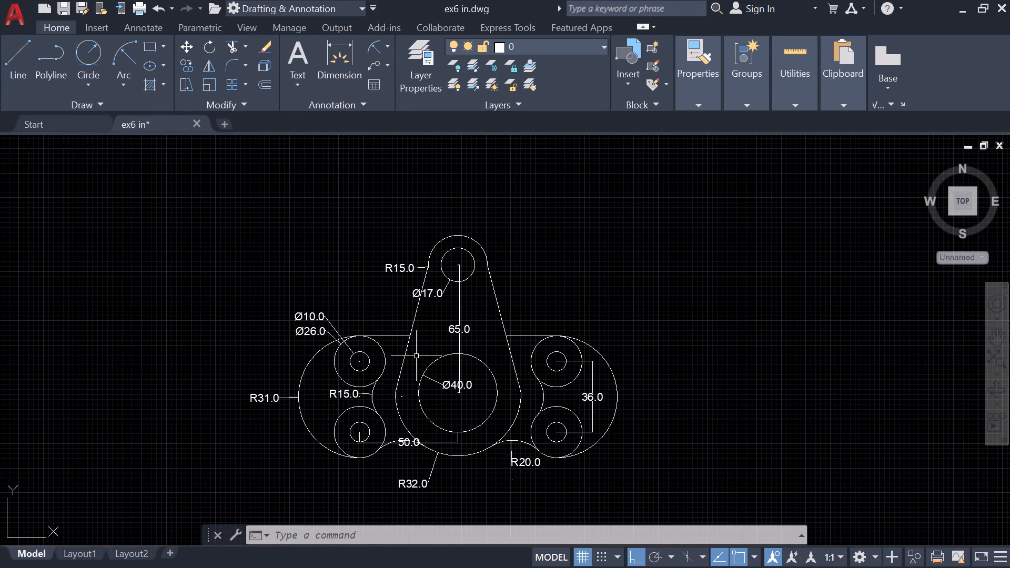
Close the ex6 in drawing and save its changes.
click(1001, 143)
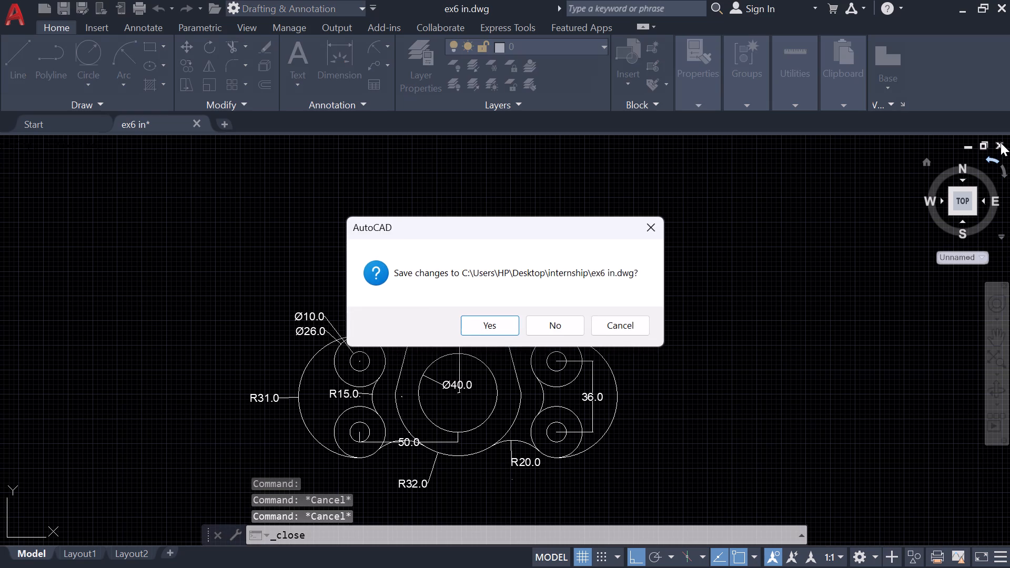
click(480, 333)
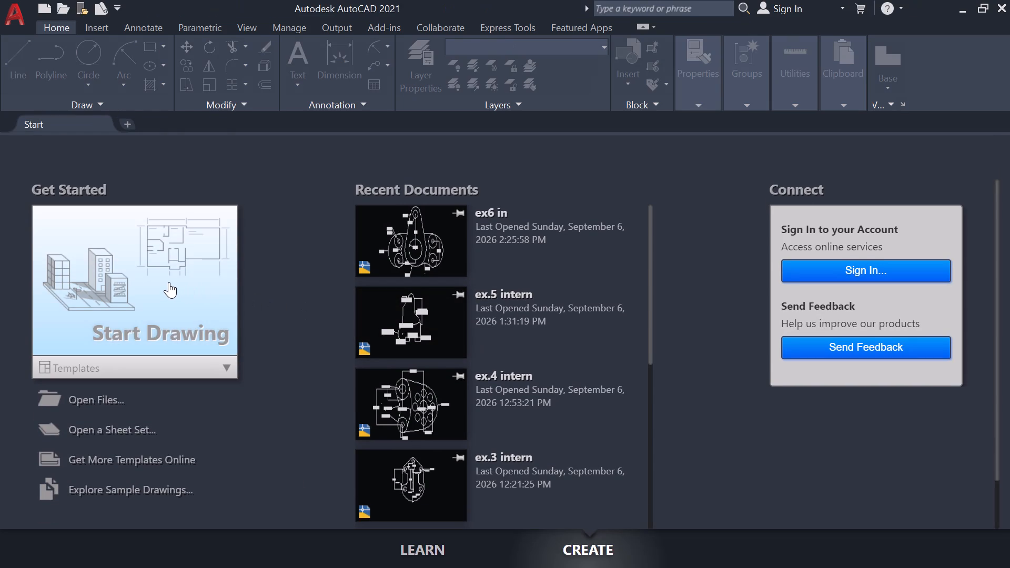
Start a new blank drawing.
click(169, 282)
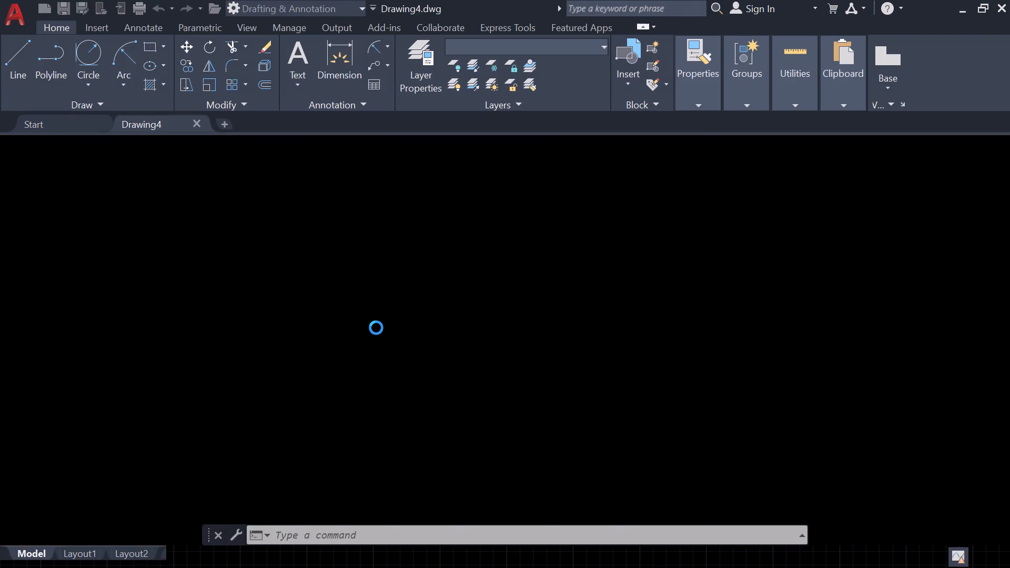
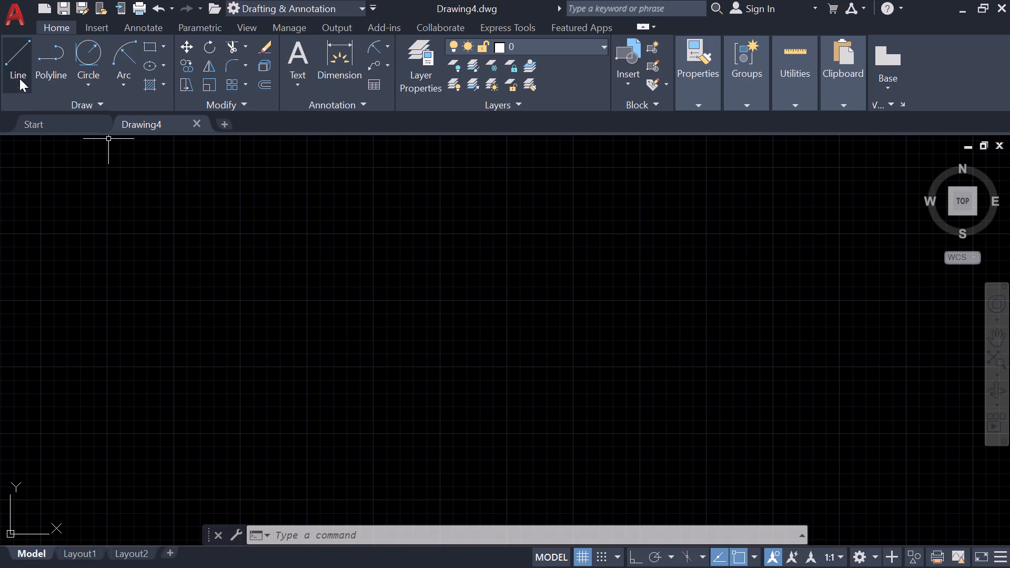
Draw a circle with a diameter of 57.4 near the middle of the empty drawing.
click(8, 55)
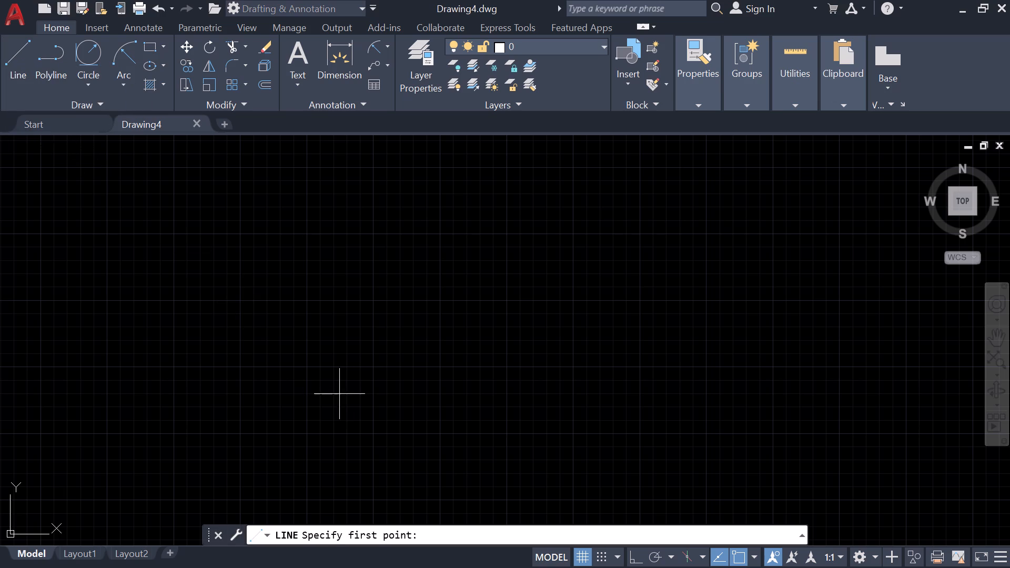
click(87, 88)
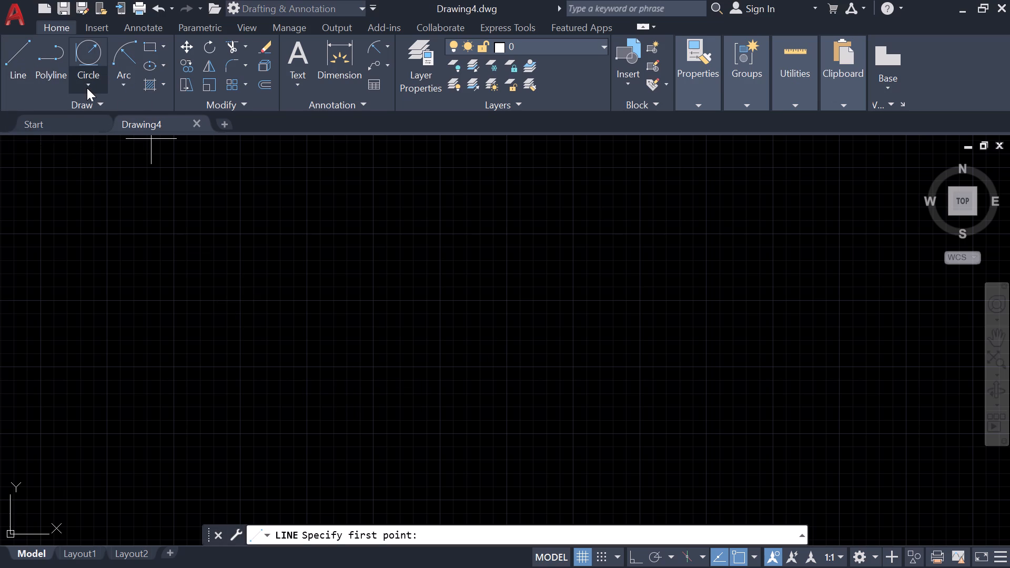
click(83, 111)
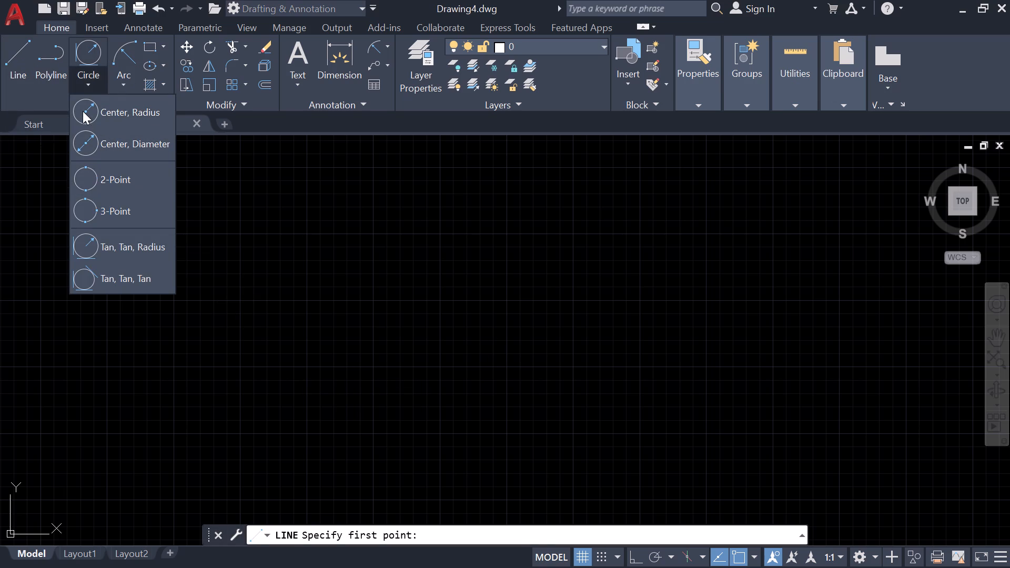
click(507, 326)
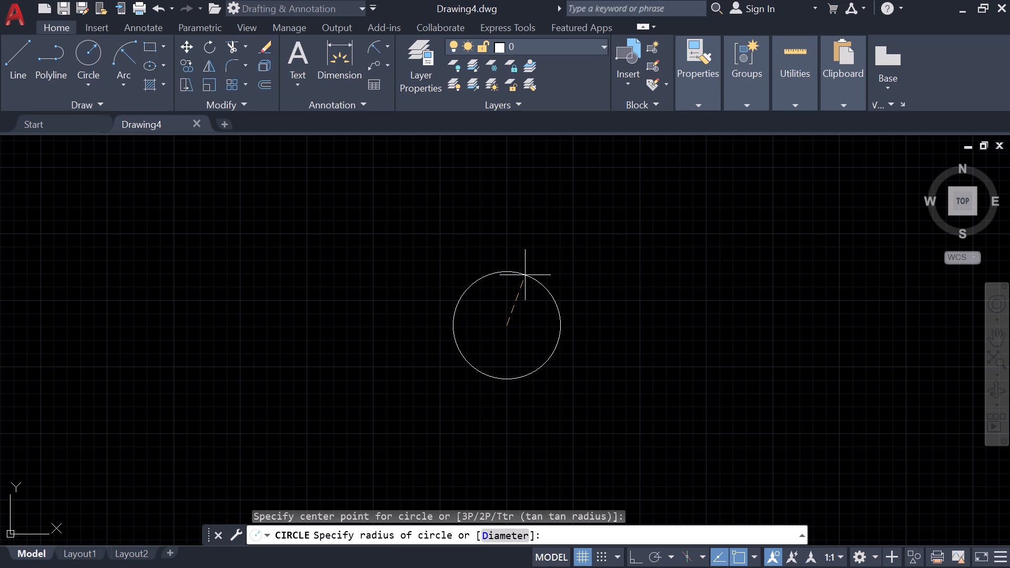
click(501, 536)
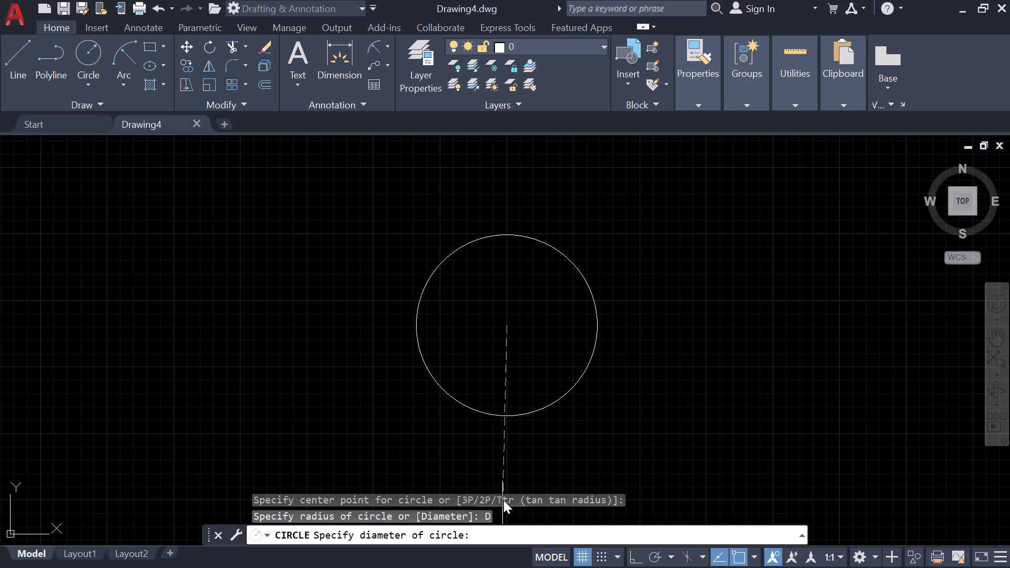
text(57)
key(period)
key(4)
key(Return)
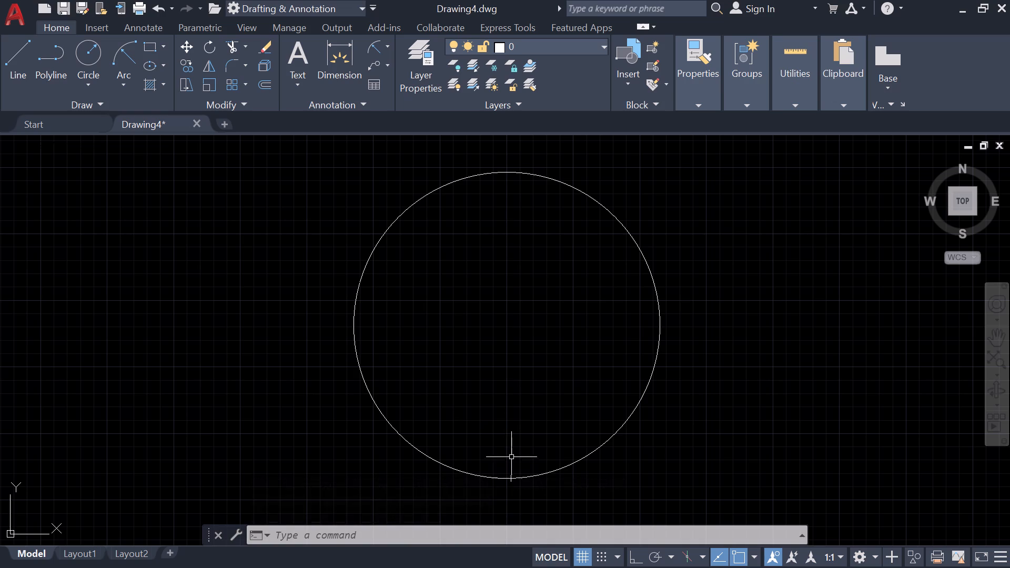
Draw a circle of radius 14 with its centre tracked 57.5 at 90° from the first circle's centre.
click(76, 47)
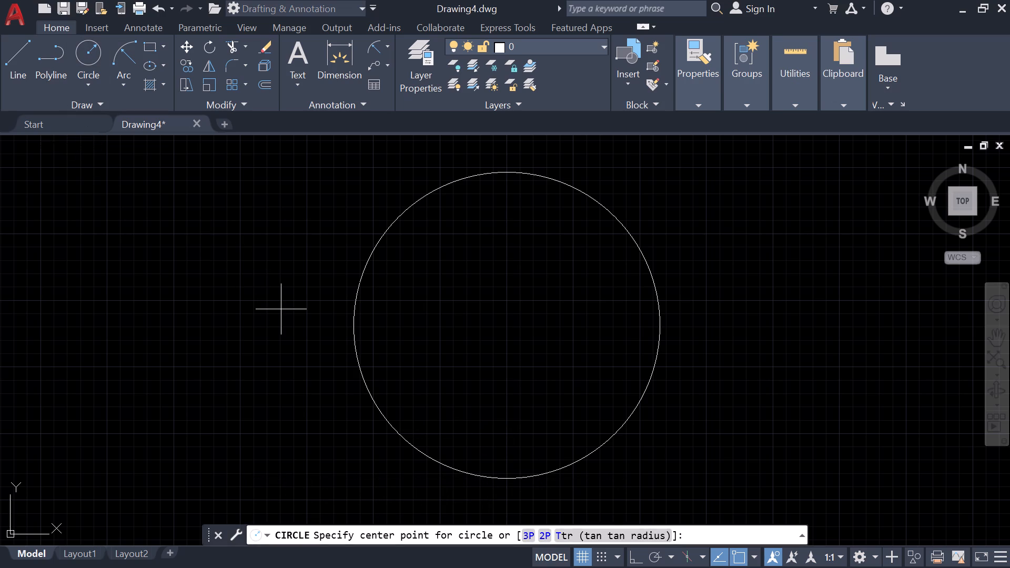
text(tk)
key(Return)
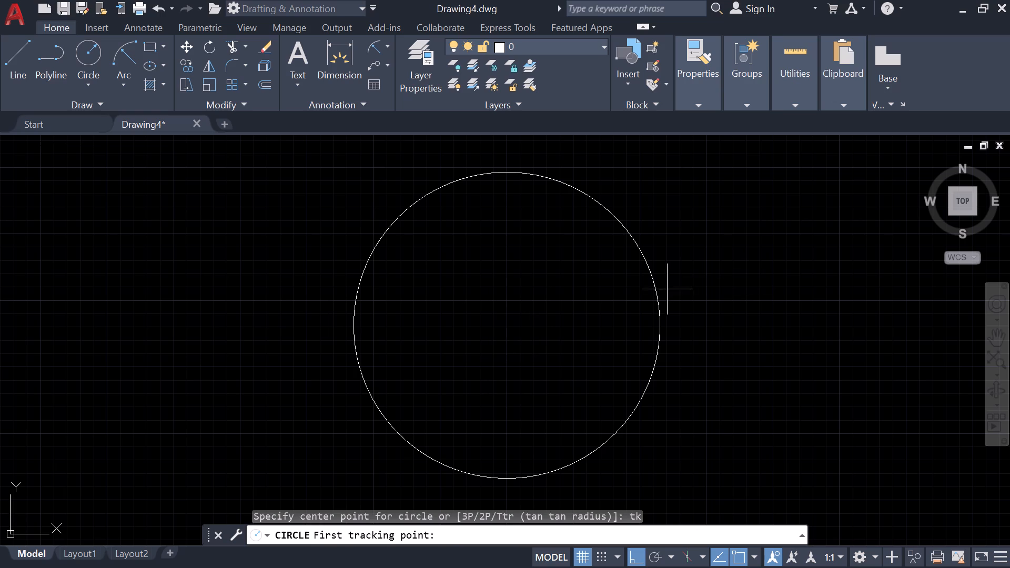
click(509, 326)
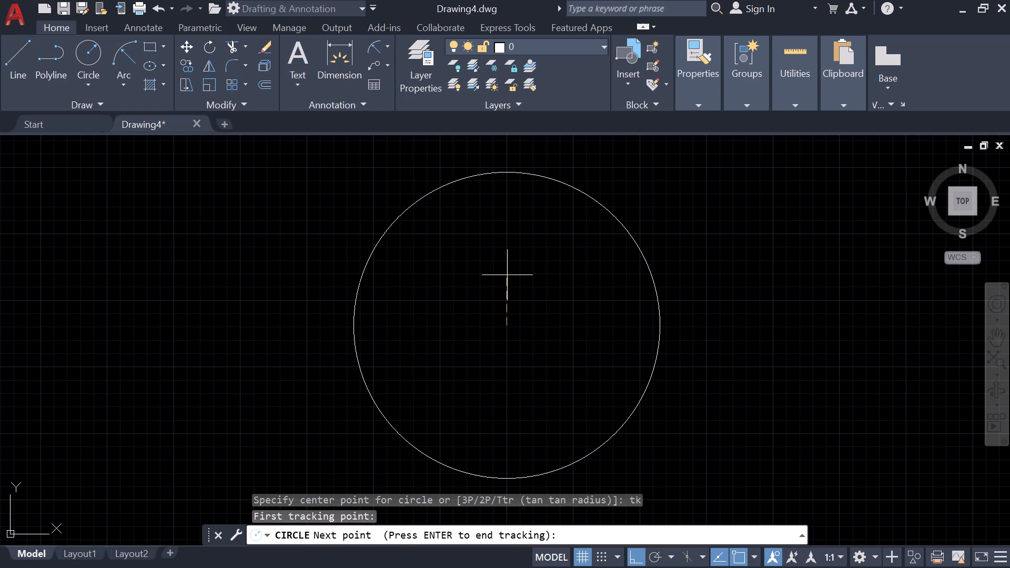
key(shift+at)
text(57.5)
key(shift+less)
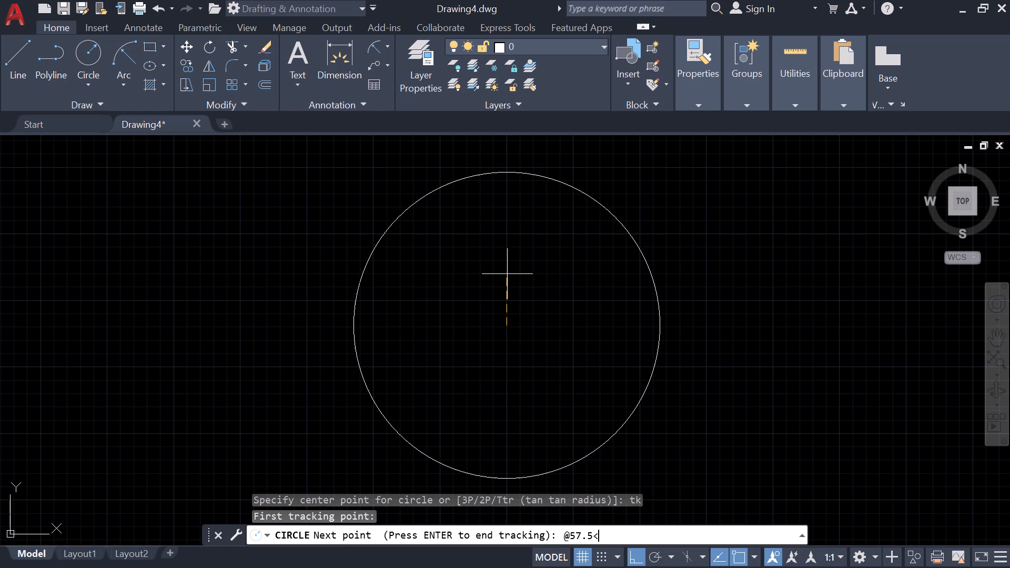
text(90)
key(Return)
key(Return)
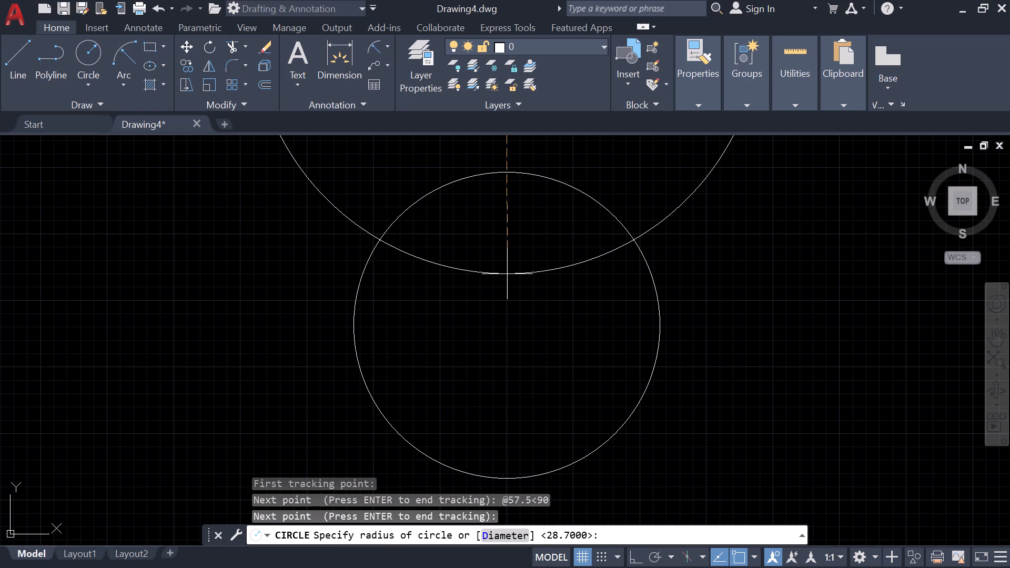
scroll(514, 263, up, 3)
scroll(517, 259, down, 5)
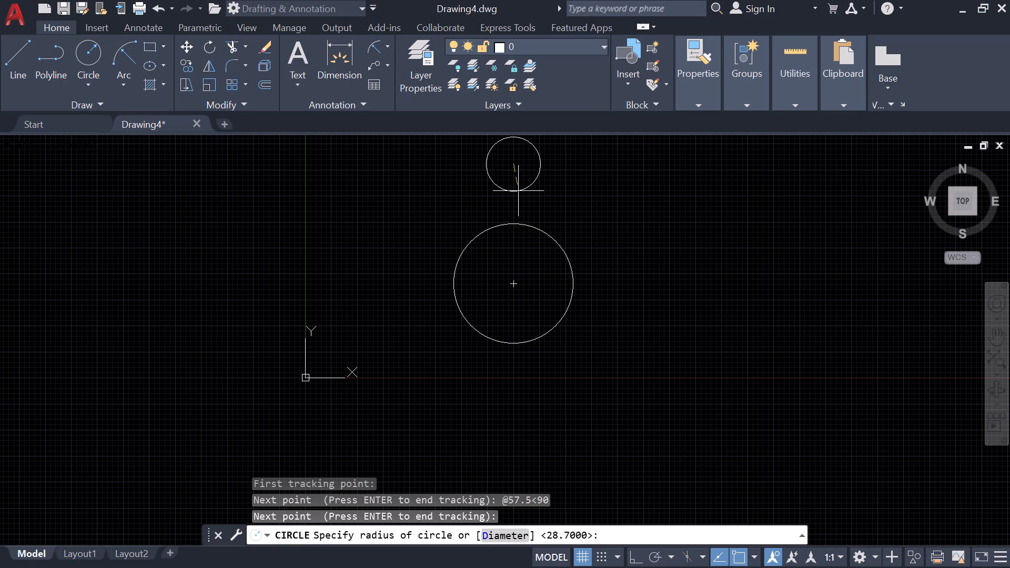
key(1)
key(4)
key(Return)
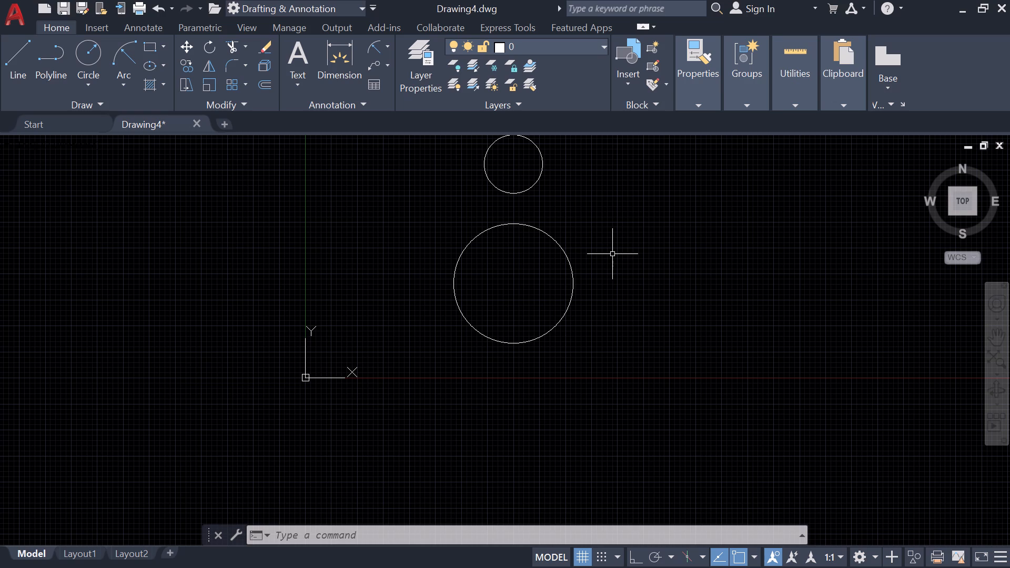
Draw a circle of radius 28 concentric with the small upper circle.
scroll(524, 158, up, 1)
scroll(523, 158, down, 2)
middle_drag(520, 176, 487, 338)
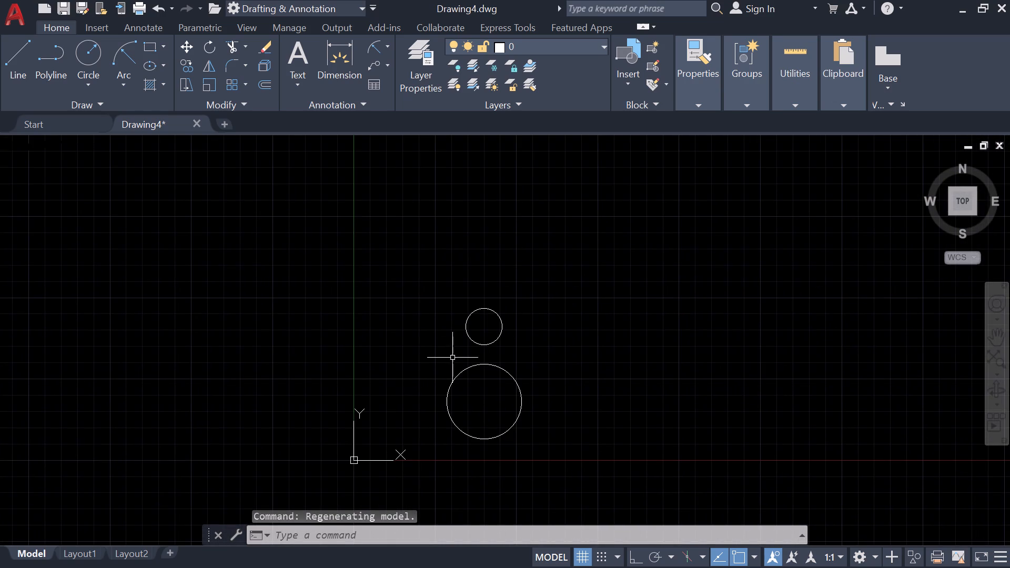
scroll(465, 369, up, 2)
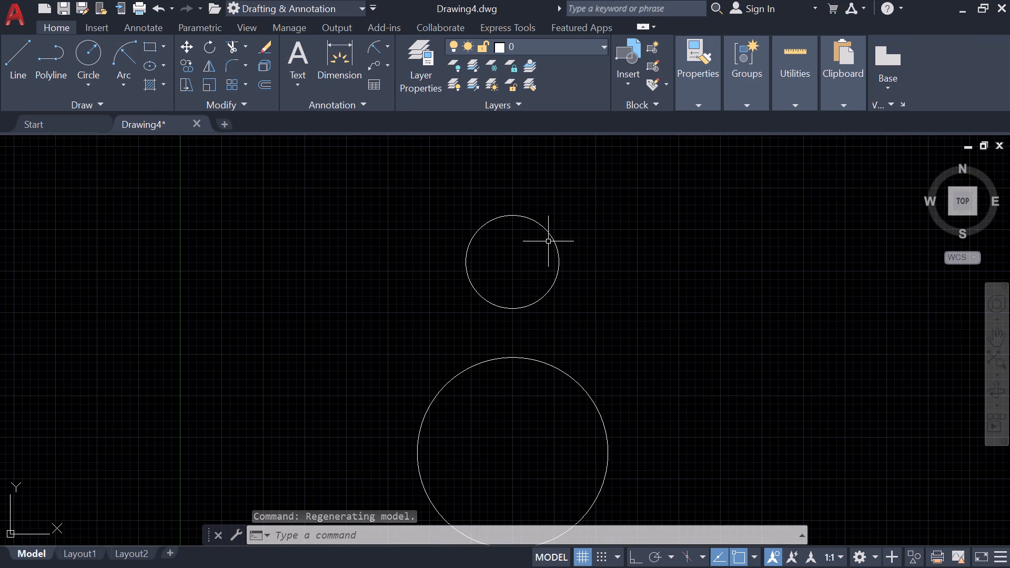
scroll(548, 241, down, 1)
click(87, 51)
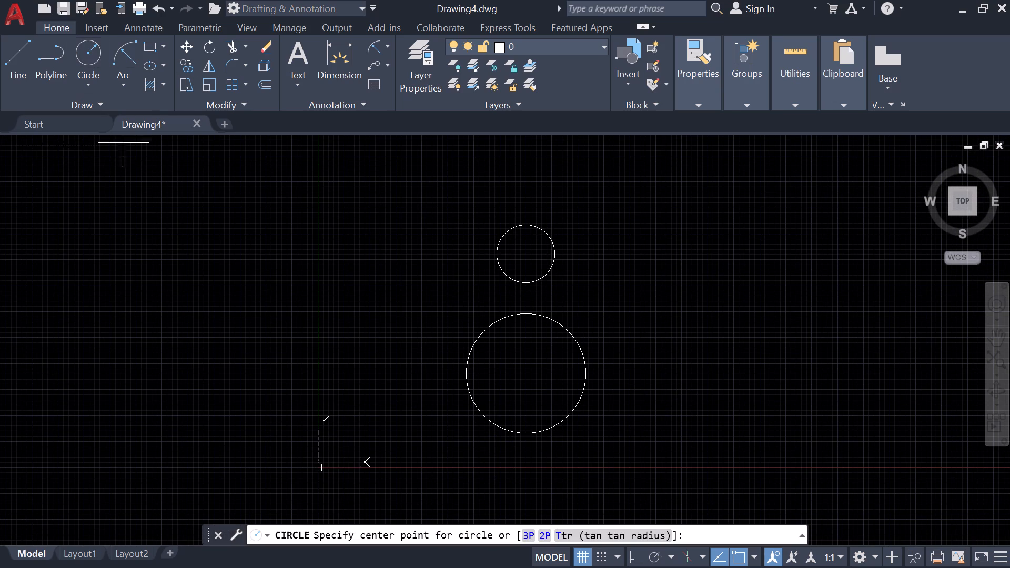
click(523, 251)
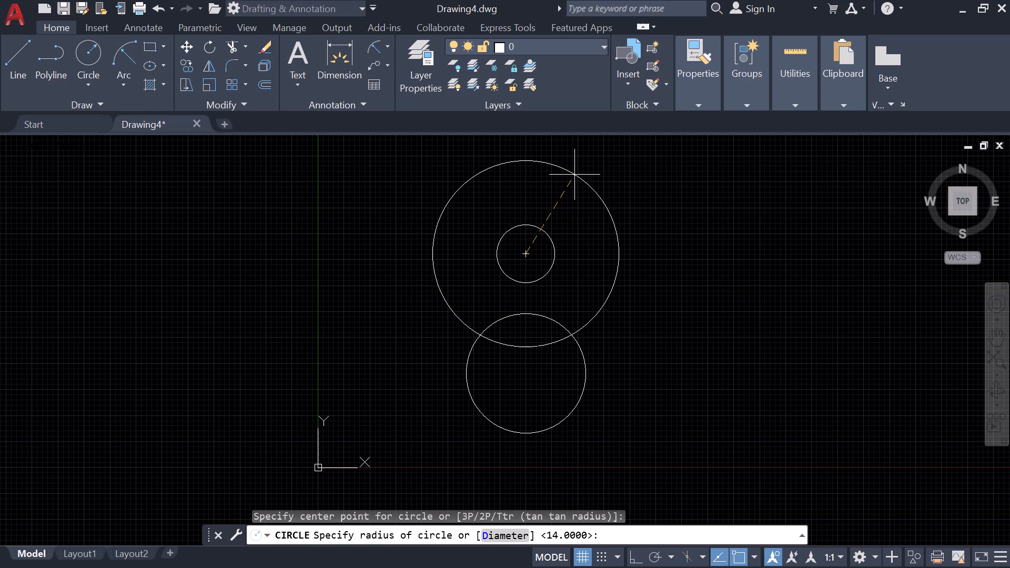
text(28)
key(Return)
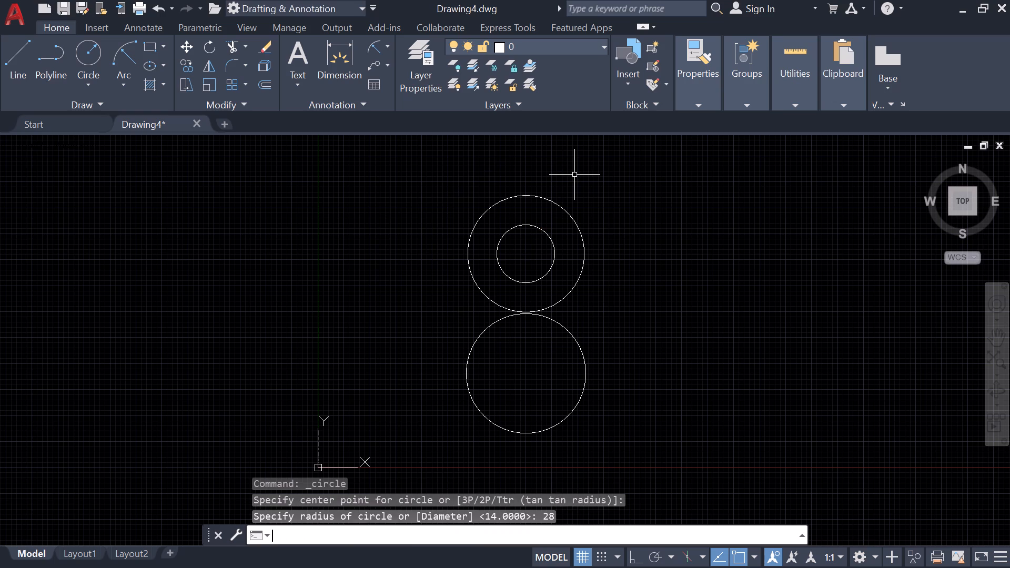
Draw a circle of radius 56 from the same centre as the two upper concentric circles.
click(95, 54)
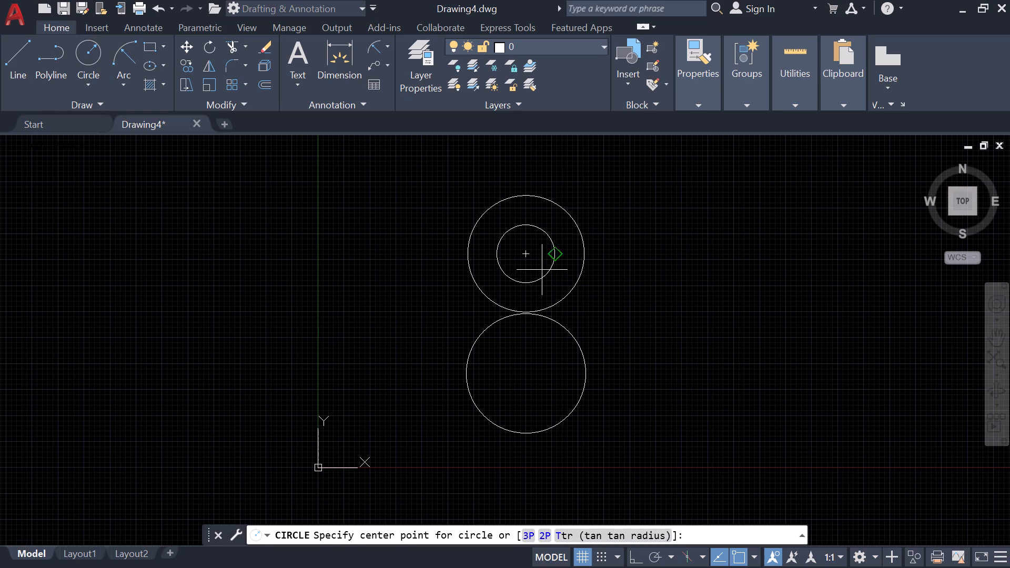
click(523, 251)
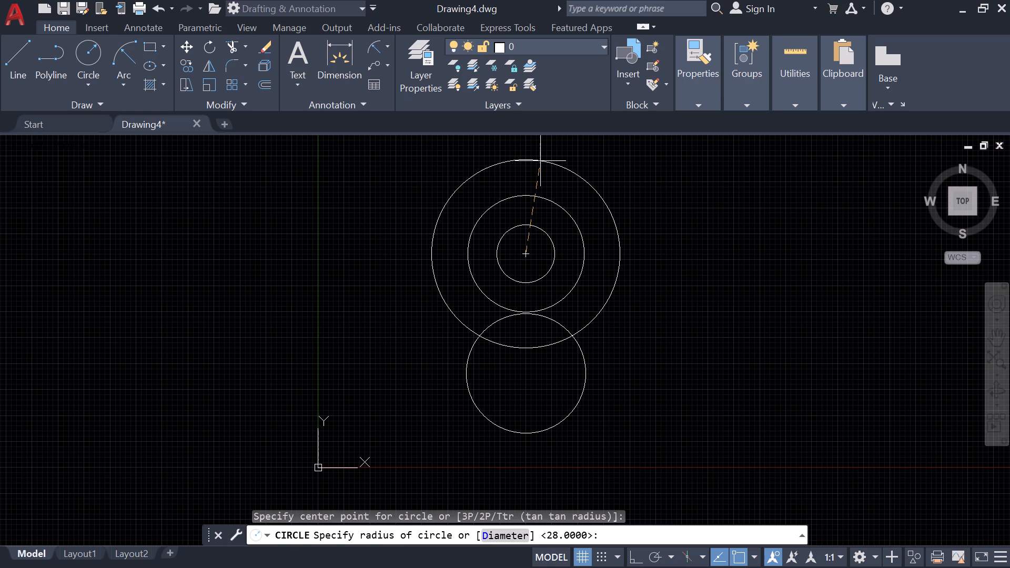
text(56)
key(Return)
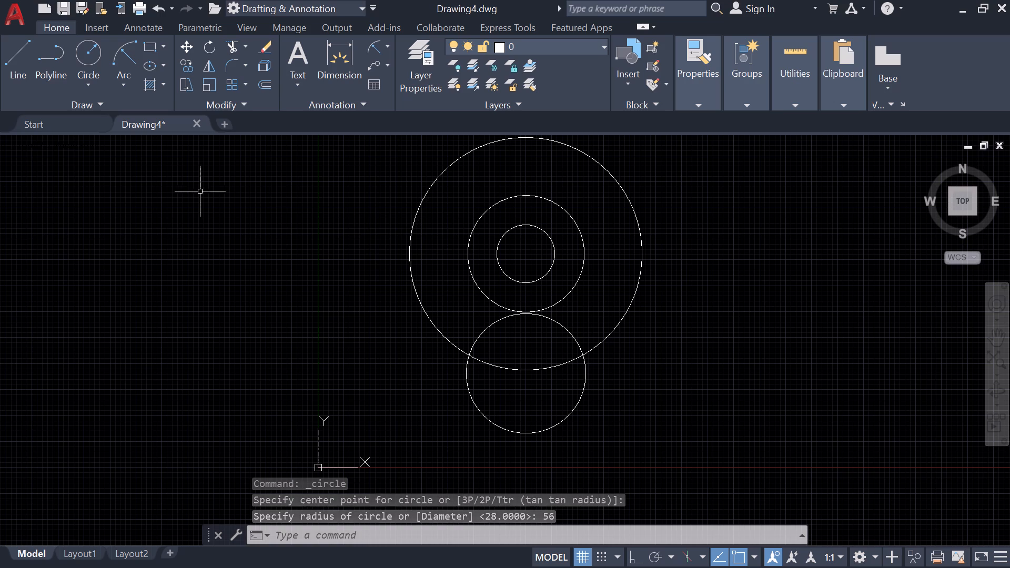
Draw a horizontal line across the largest circle, joining its two opposite side quadrants.
click(11, 46)
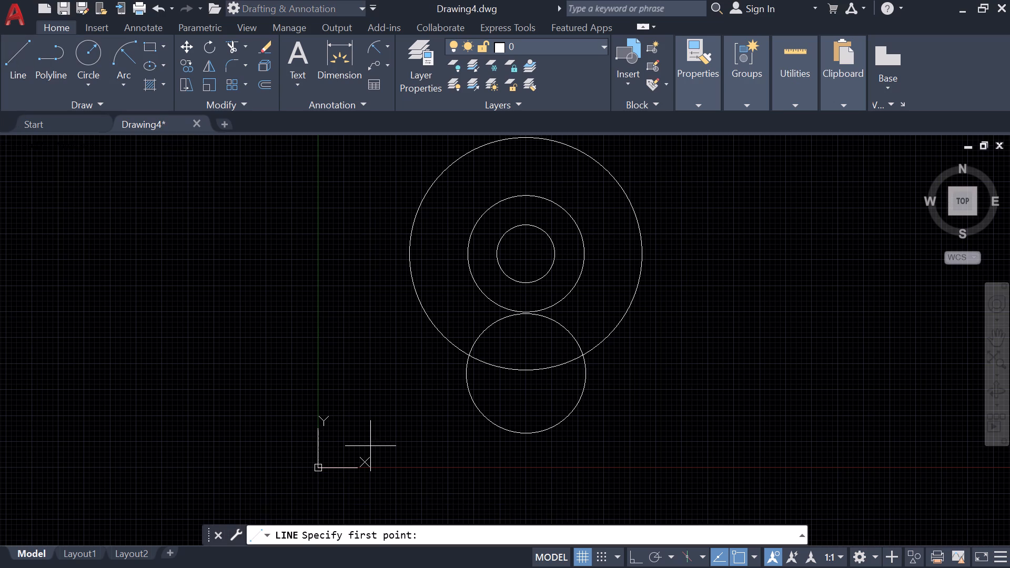
click(408, 250)
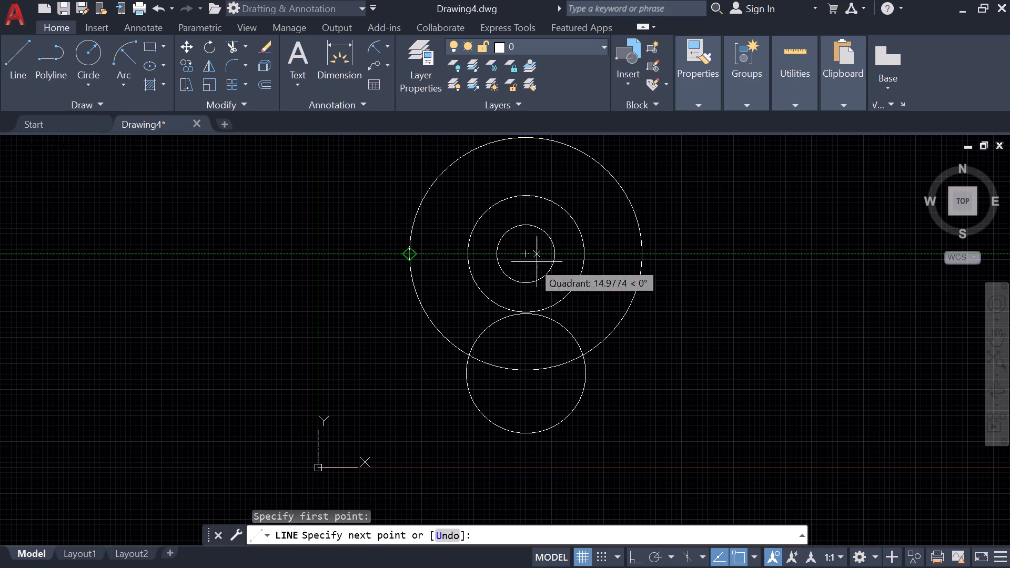
click(639, 257)
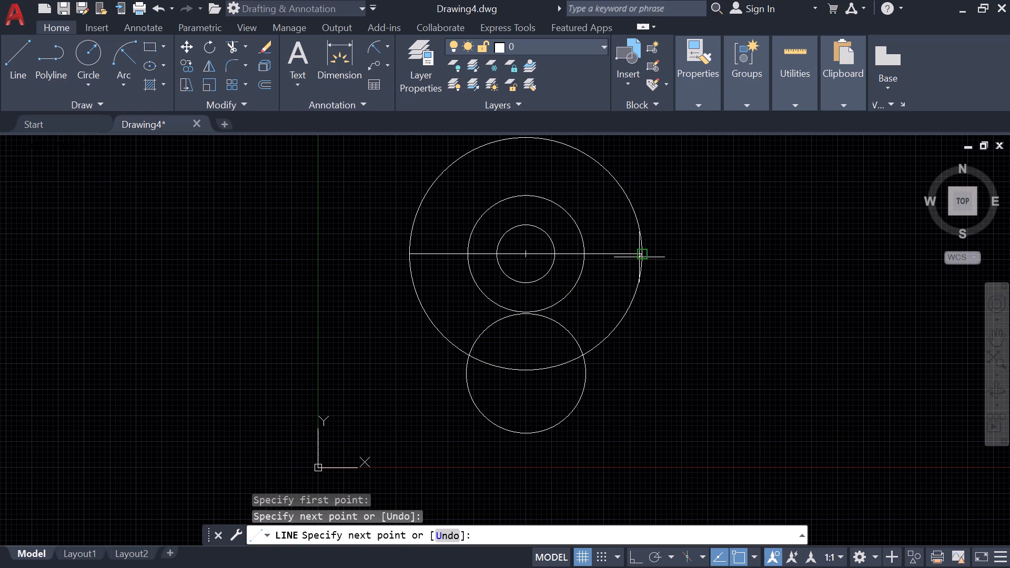
right_click(738, 310)
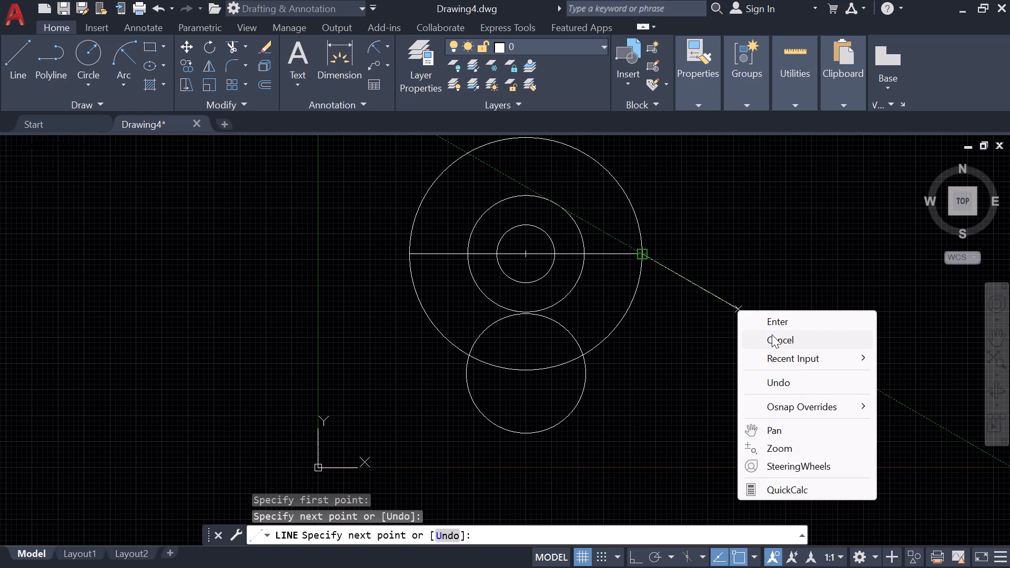
click(781, 343)
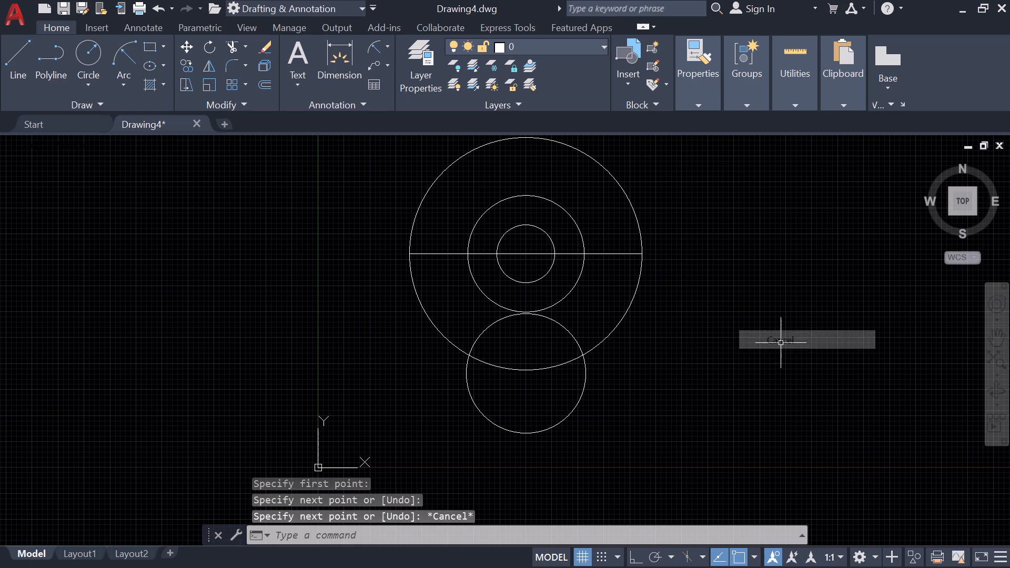
Load the ACAD_ISO02W100 ISO dash linetype into the drawing from the acad.lin file.
click(597, 254)
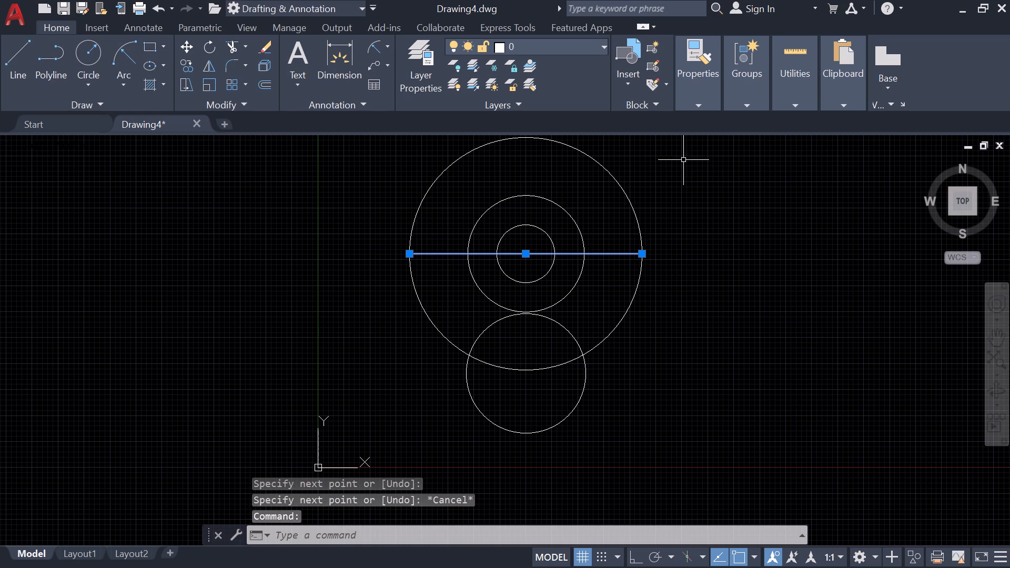
click(704, 104)
click(804, 161)
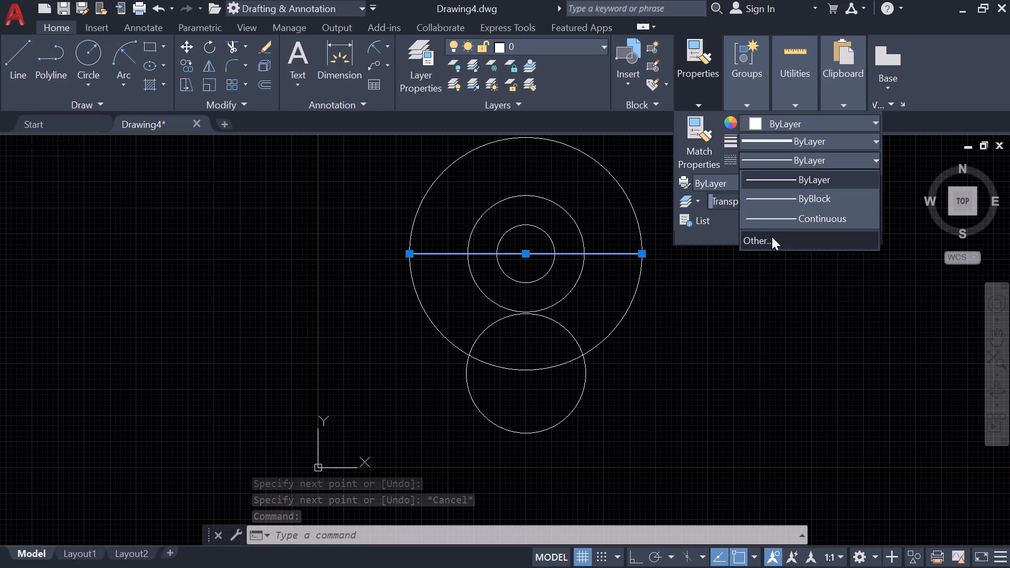
click(771, 237)
click(612, 123)
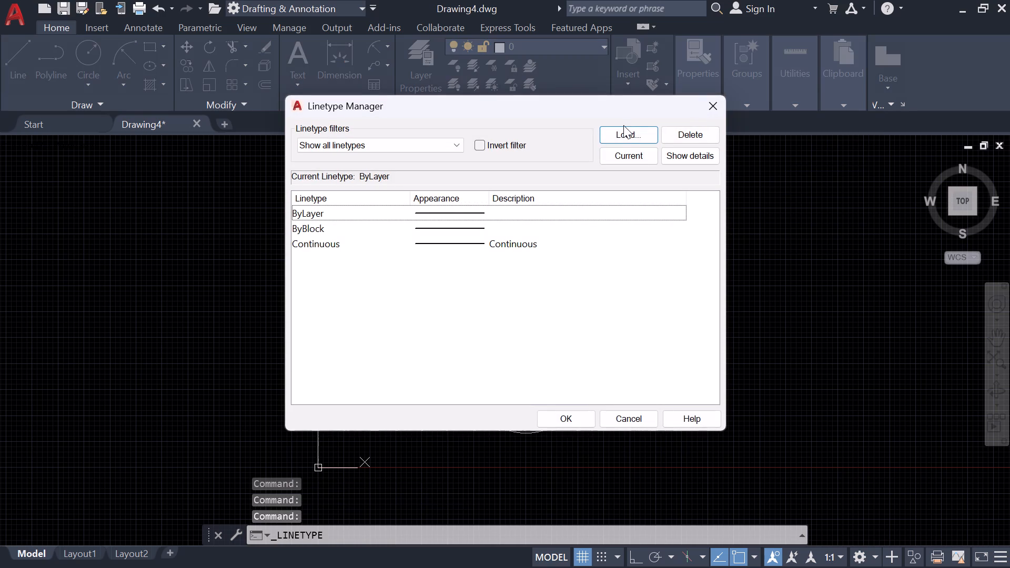
click(621, 135)
click(543, 238)
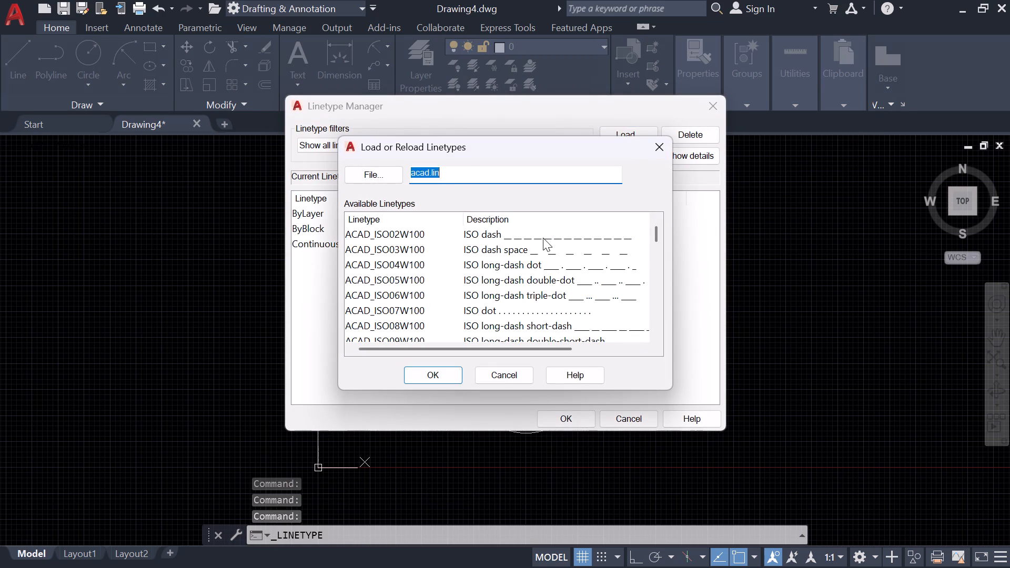
click(433, 376)
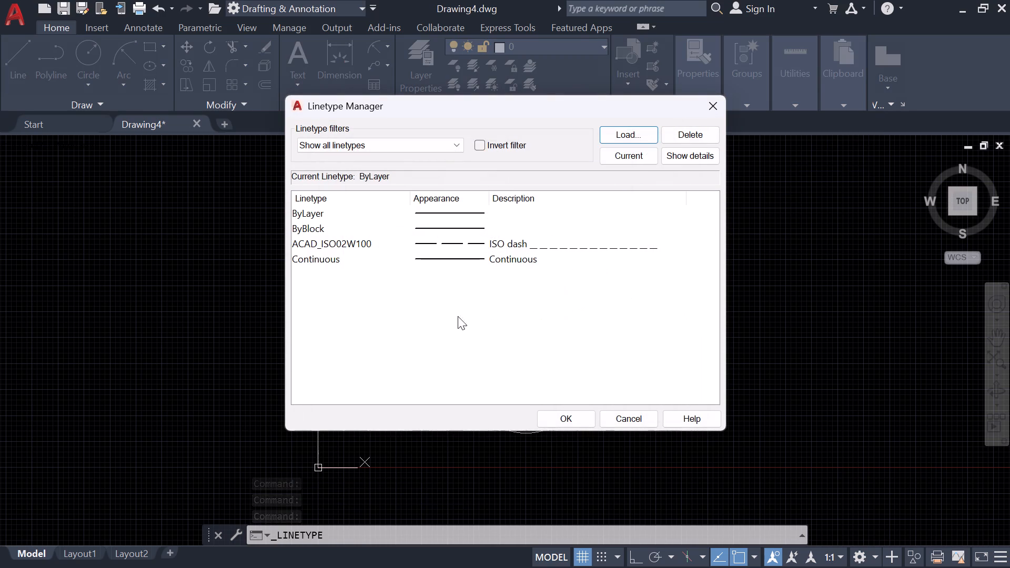
click(508, 242)
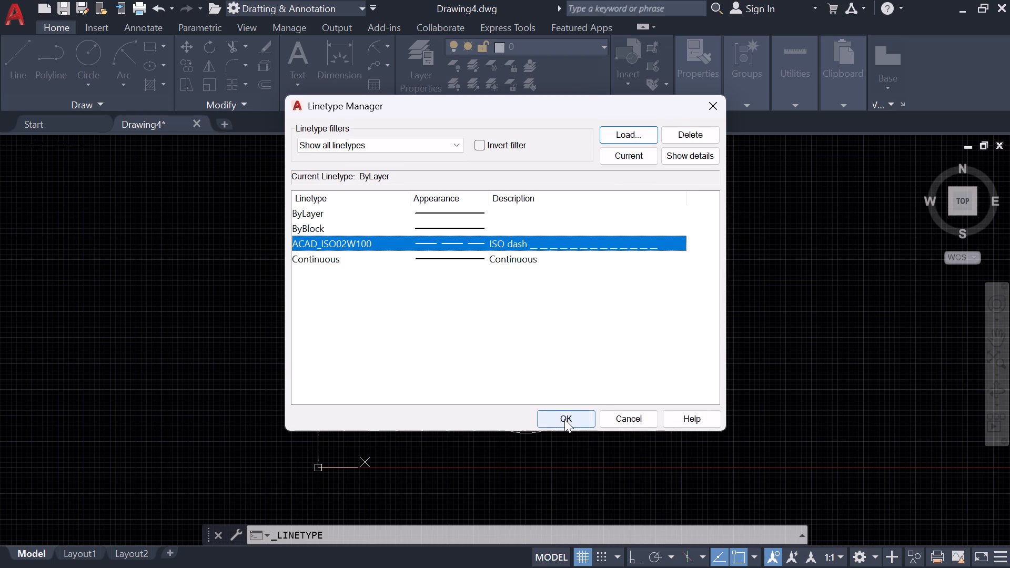
click(564, 419)
Change the linetype of the horizontal line across the largest circle to ACAD_ISO02W100 and clear the selection.
click(630, 253)
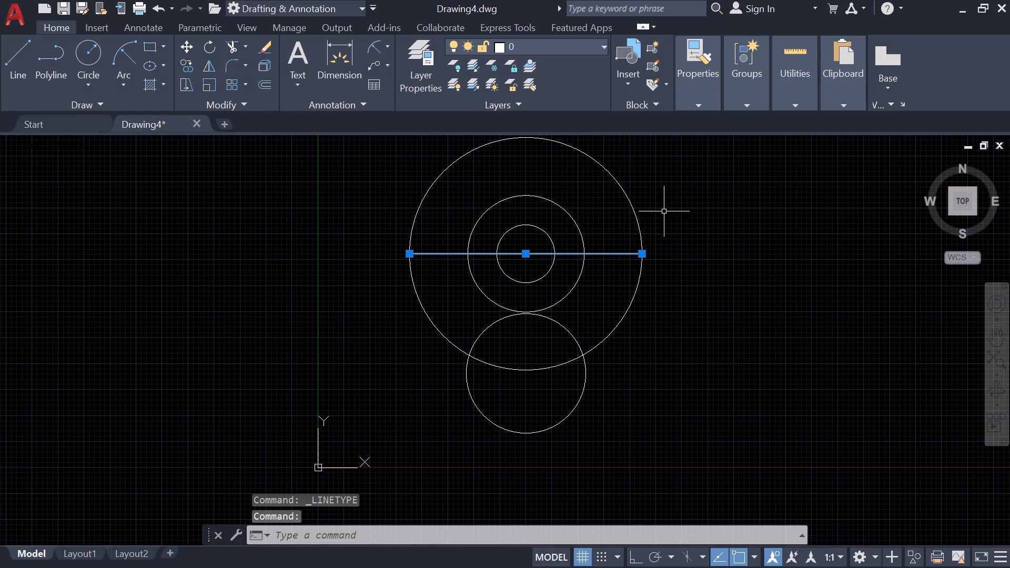
click(702, 102)
click(789, 161)
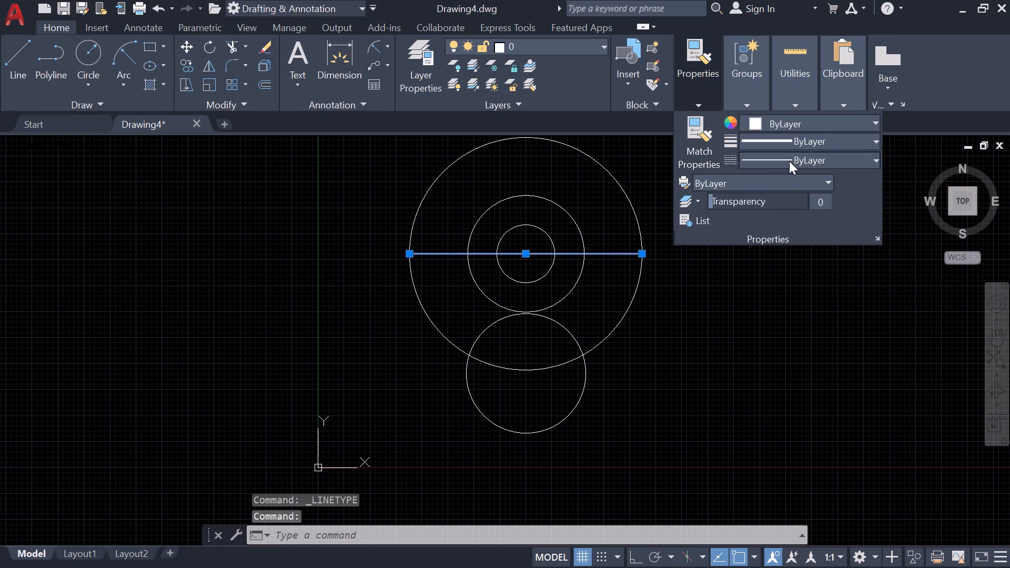
click(779, 215)
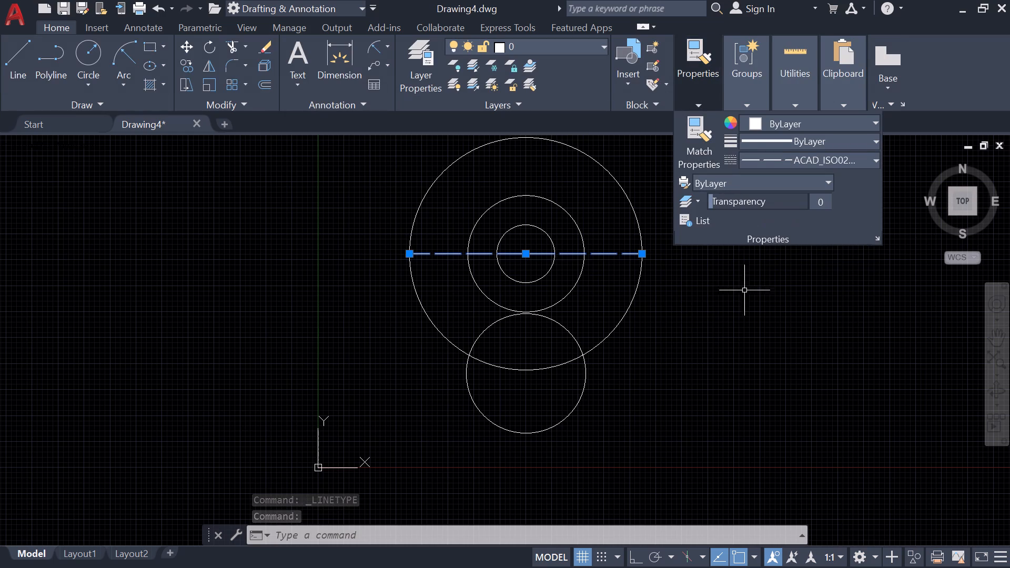
click(746, 318)
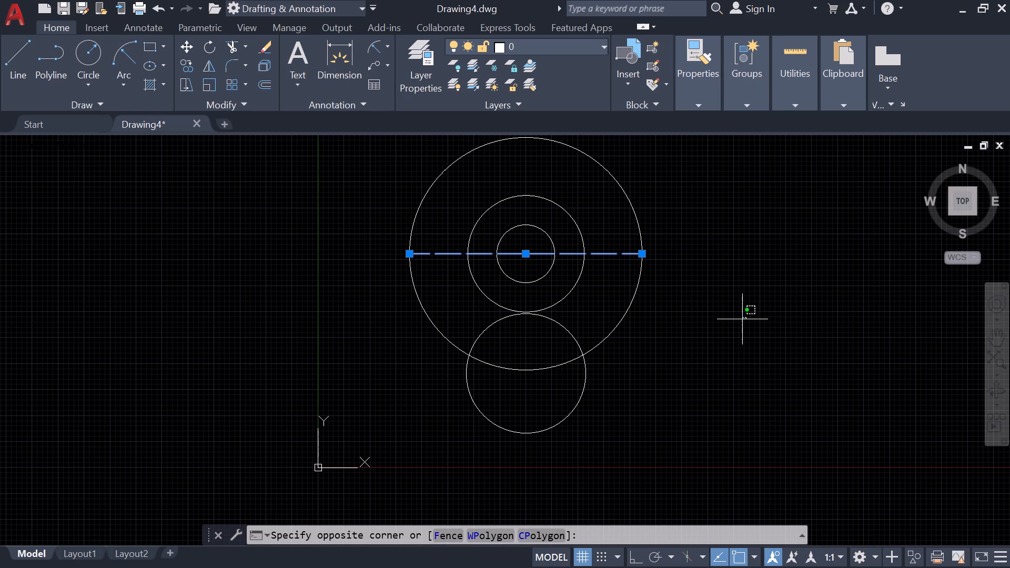
key(Escape)
key(Escape)
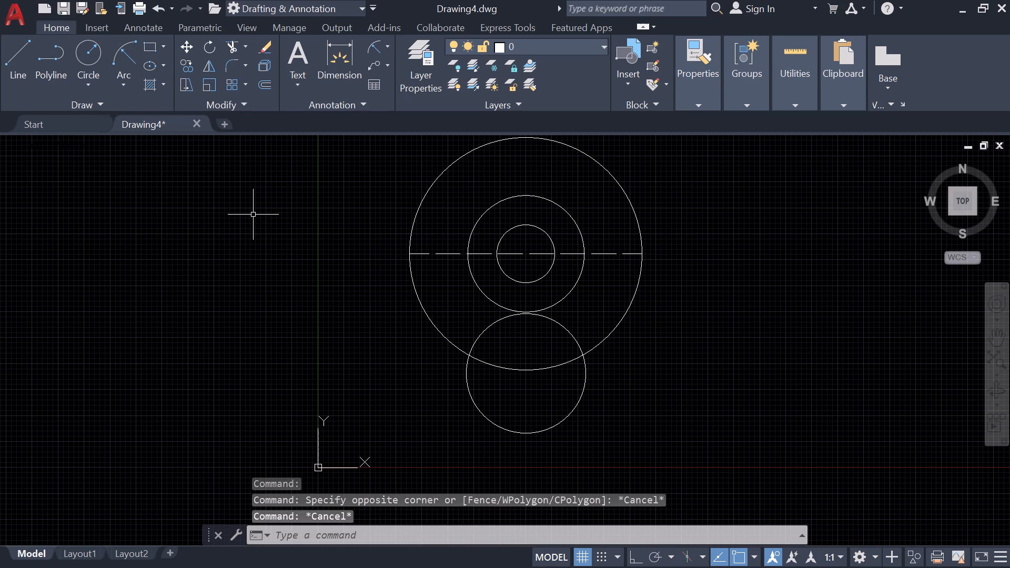
Start another circle with the centre-and-radius Circle command.
click(87, 48)
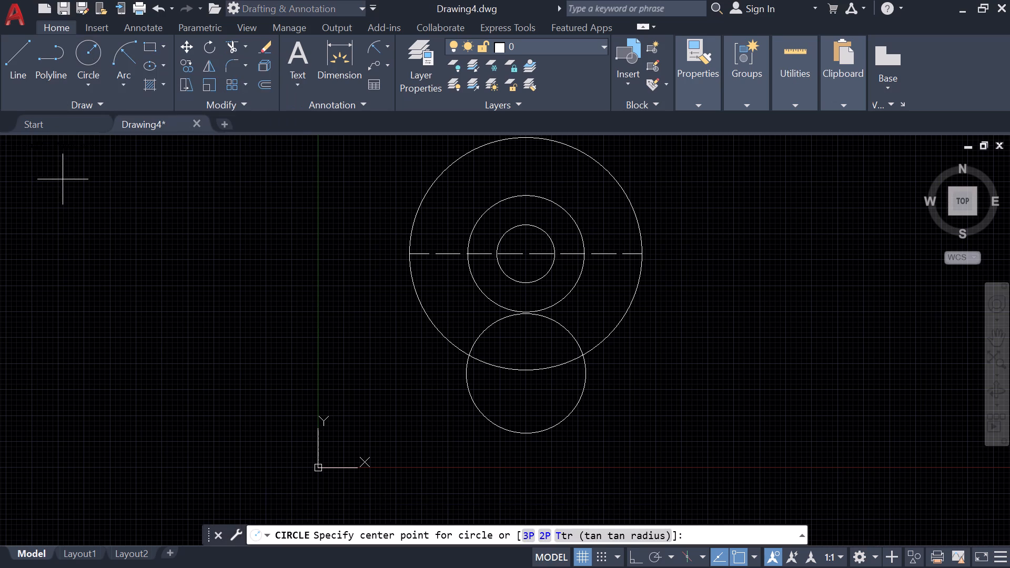
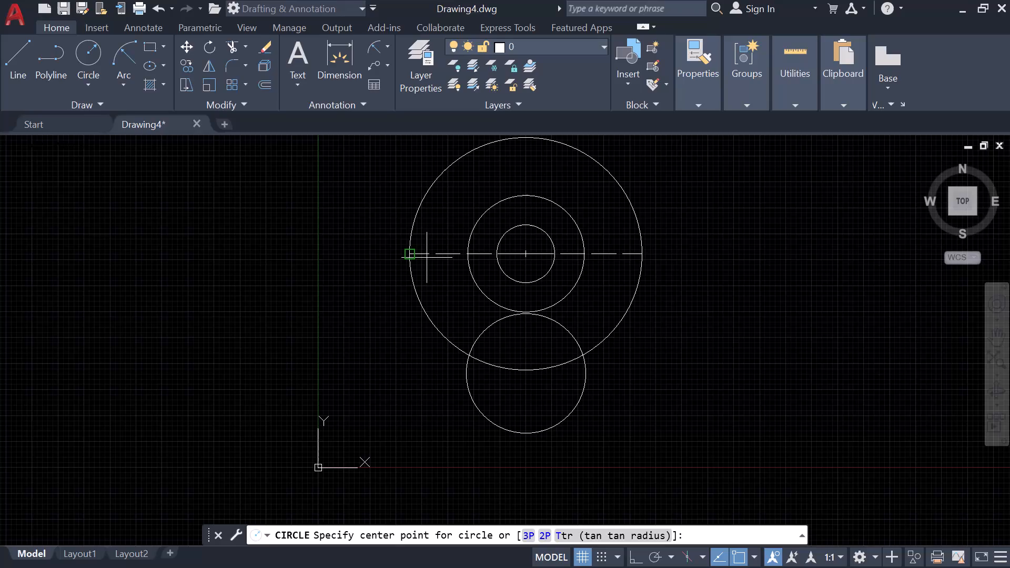
Trim away the part of the dashed horizontal centreline that lies inside the middle concentric circle.
key(Escape)
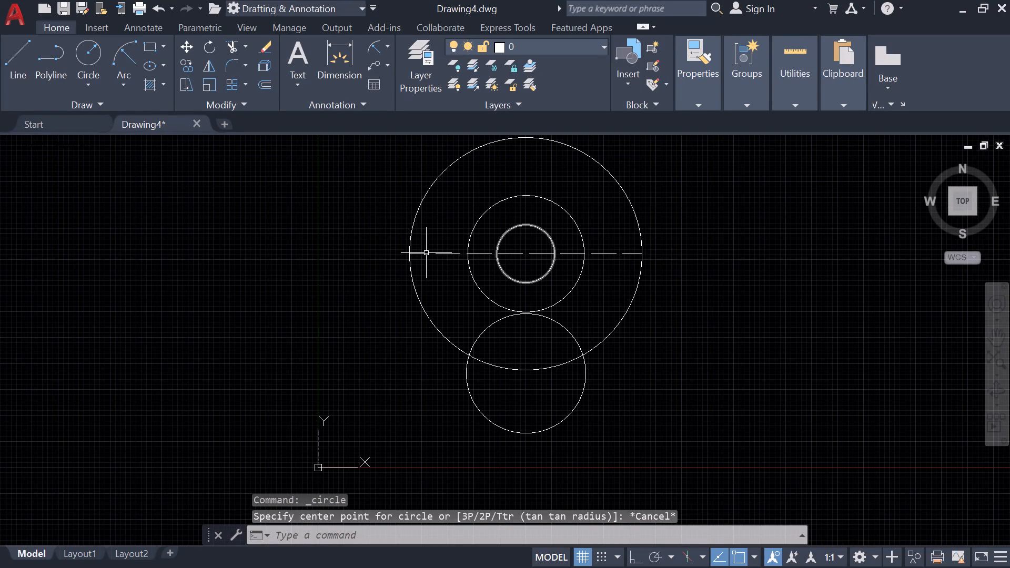
click(234, 40)
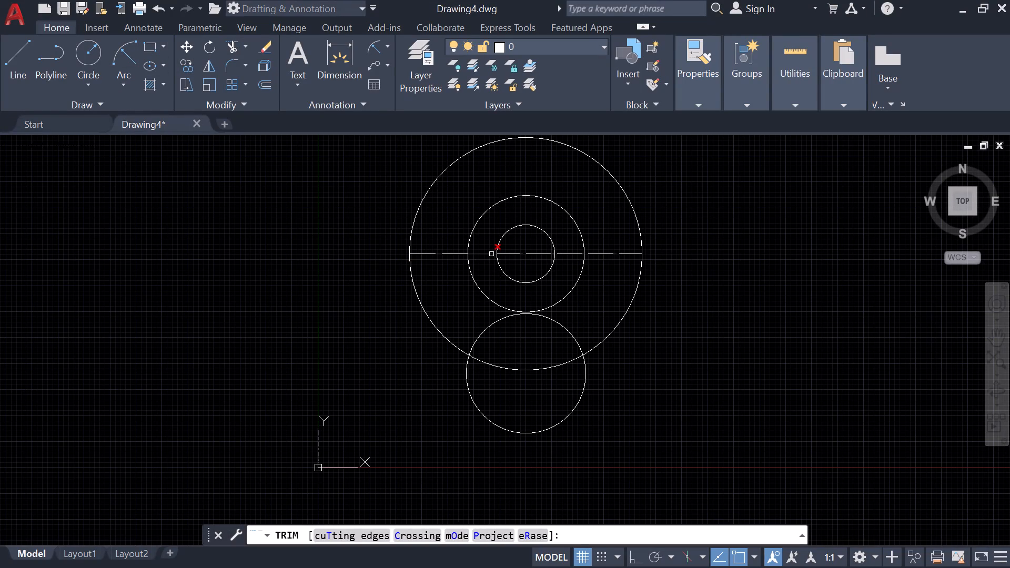
click(491, 254)
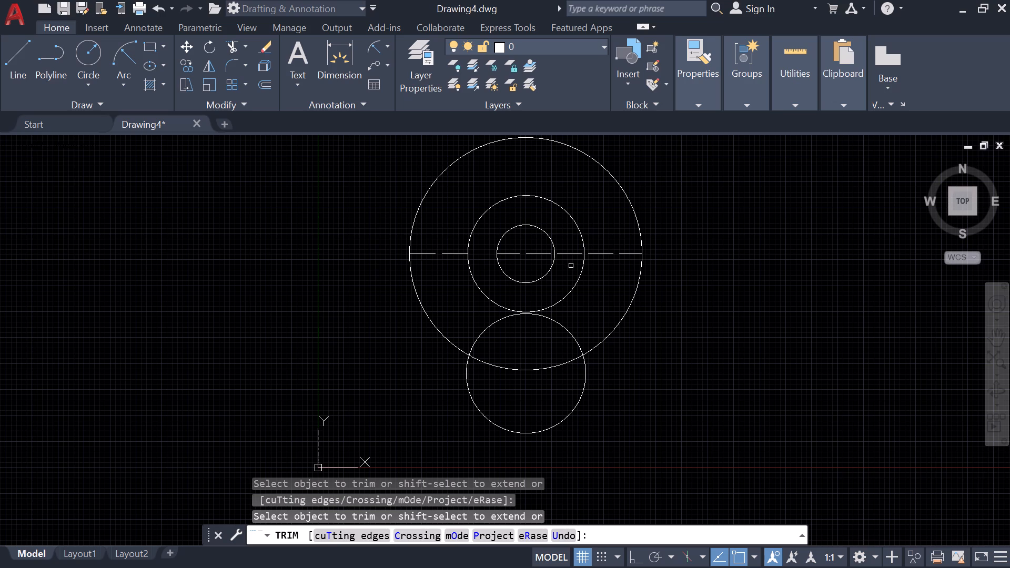
click(575, 255)
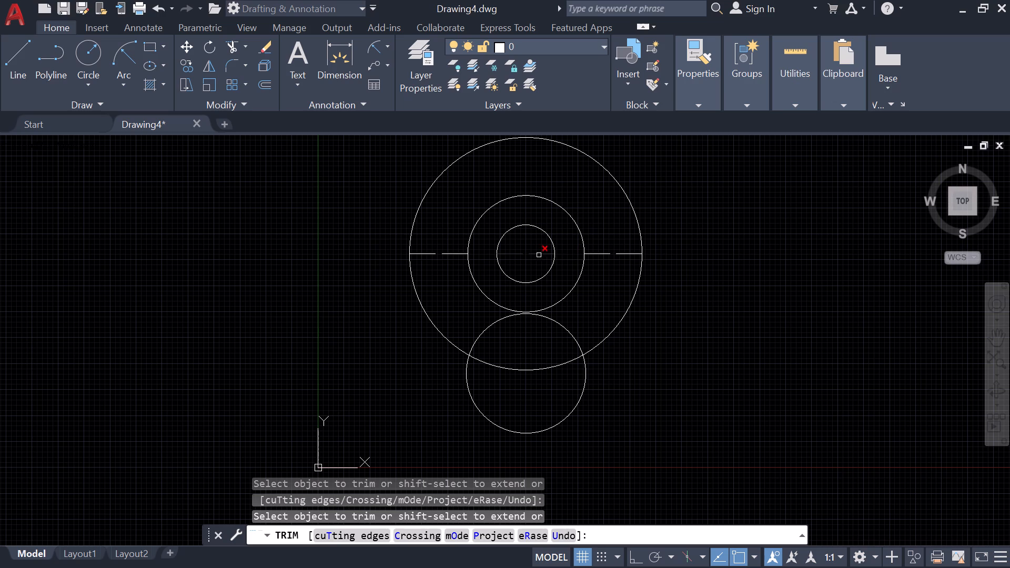
click(539, 255)
right_click(752, 213)
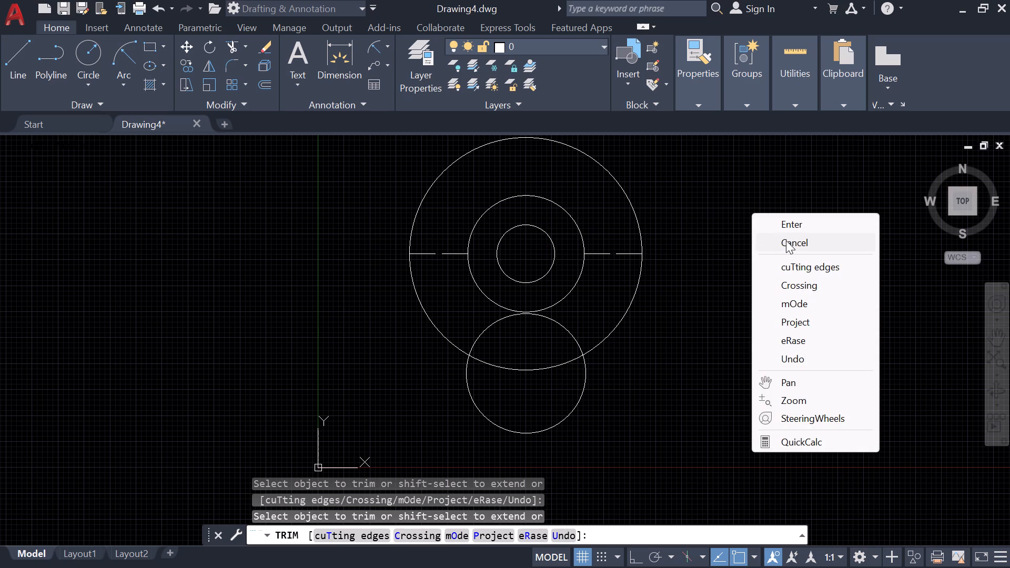
click(787, 239)
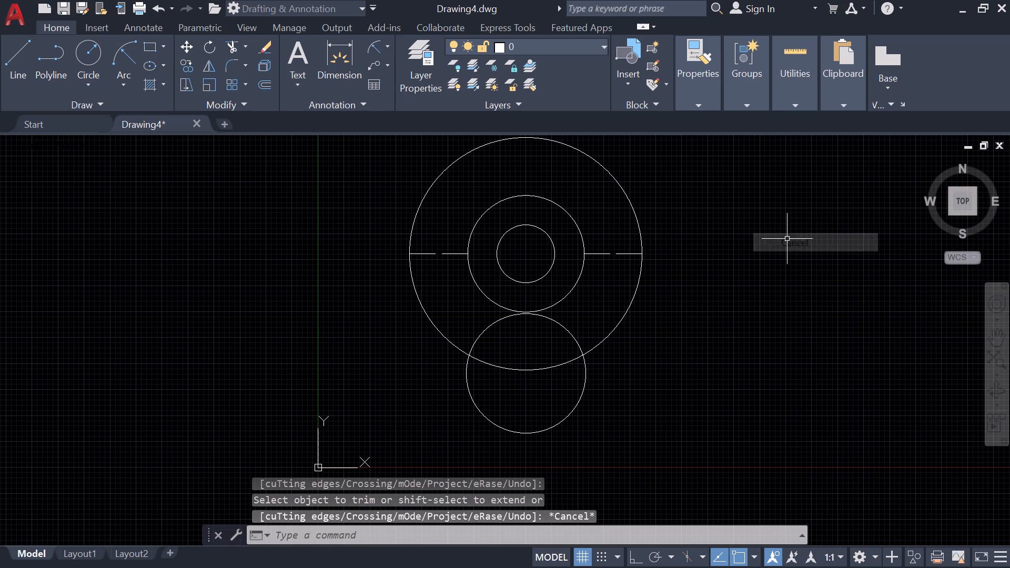
Draw a circle of radius 14 centred on the midpoint of the left dashed segment, reaching the largest circle's left quadrant.
click(85, 50)
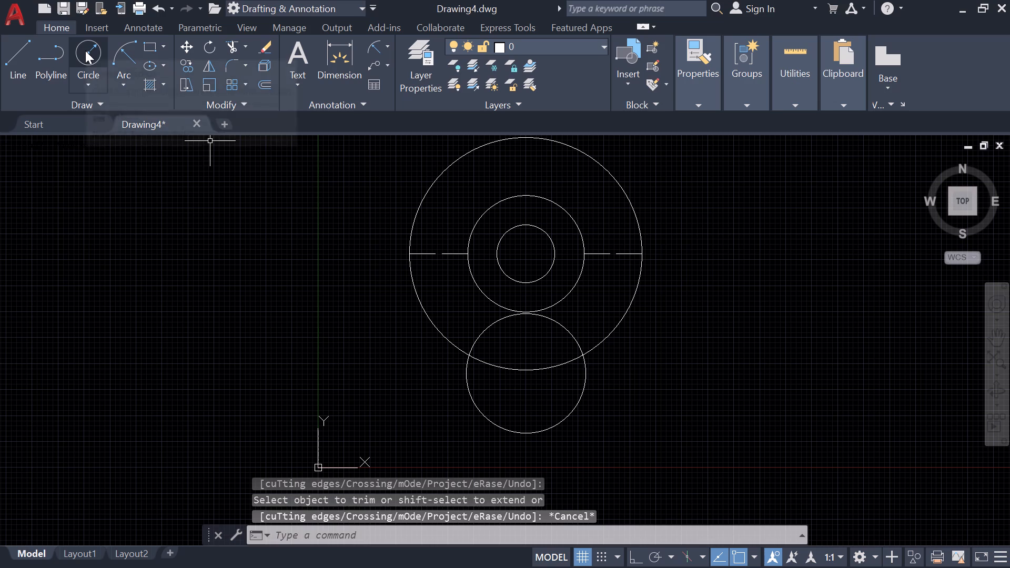
click(433, 252)
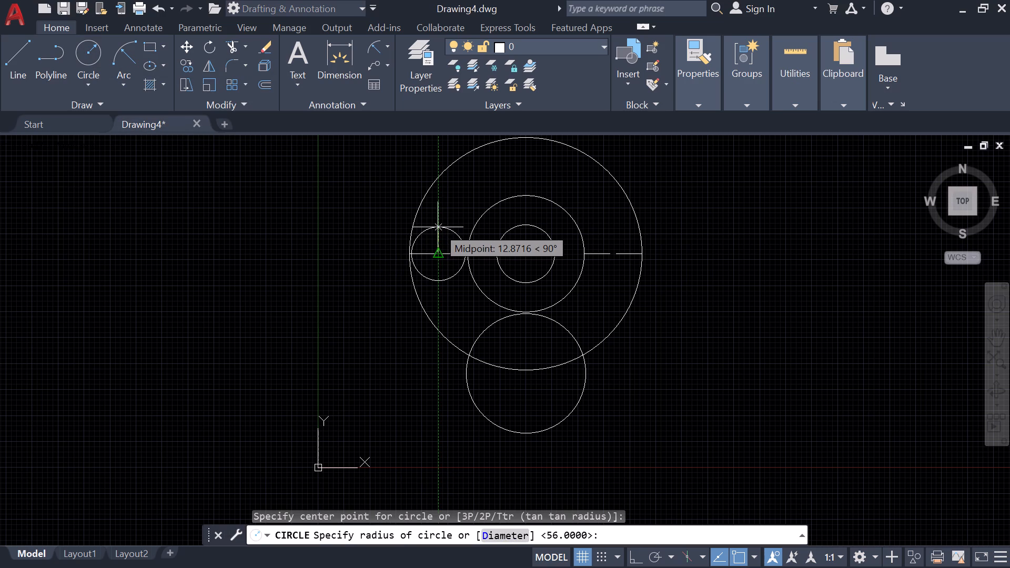
click(409, 257)
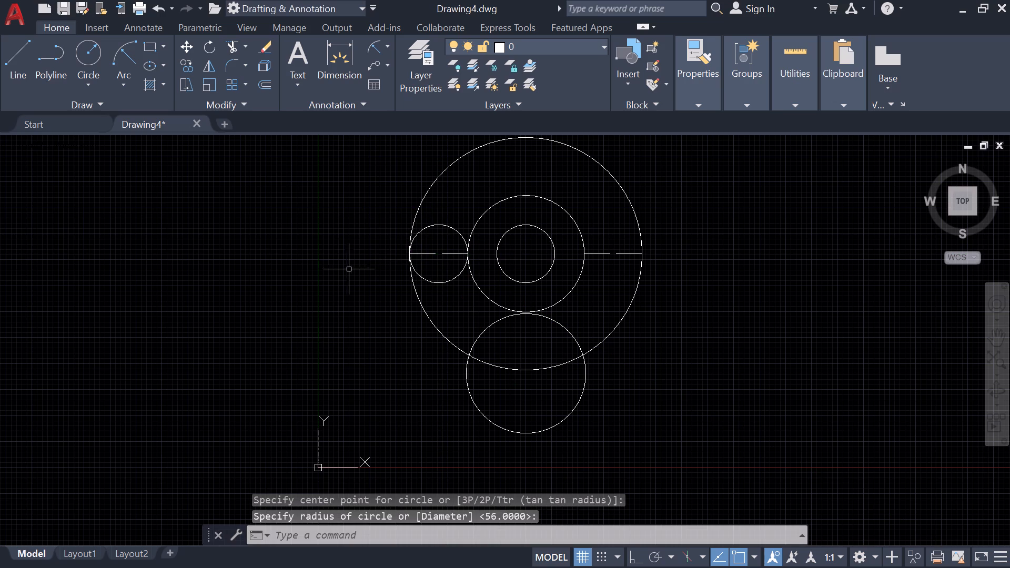
right_click(298, 256)
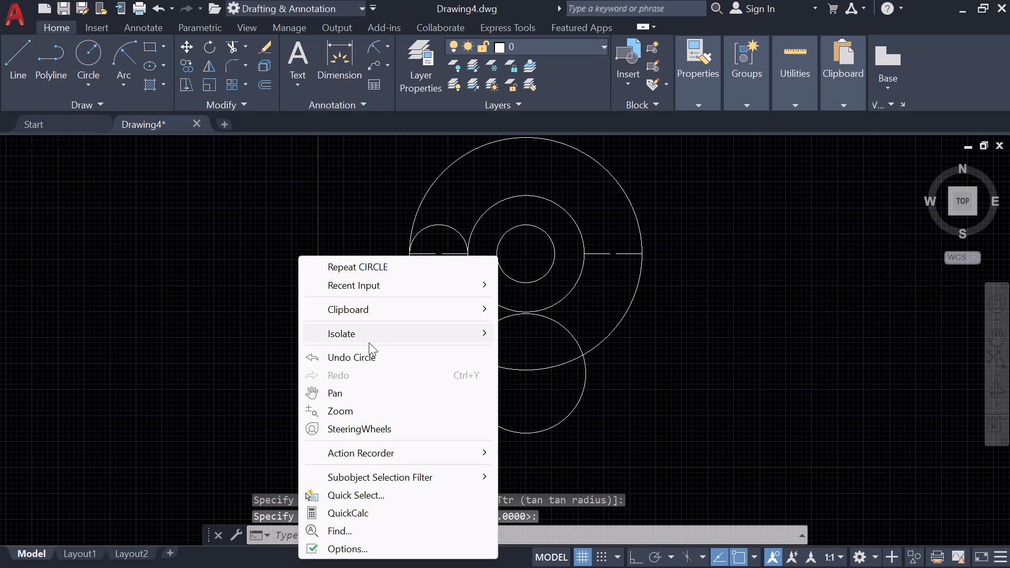
click(251, 363)
click(274, 349)
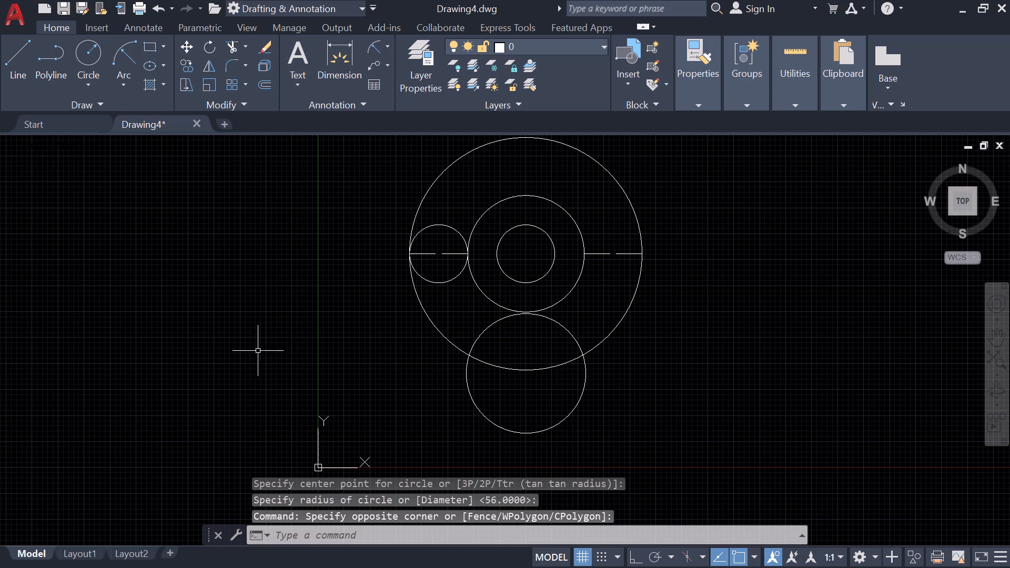
Draw a matching circle centred on the midpoint of the right dashed segment, reaching the largest circle's right quadrant.
click(87, 55)
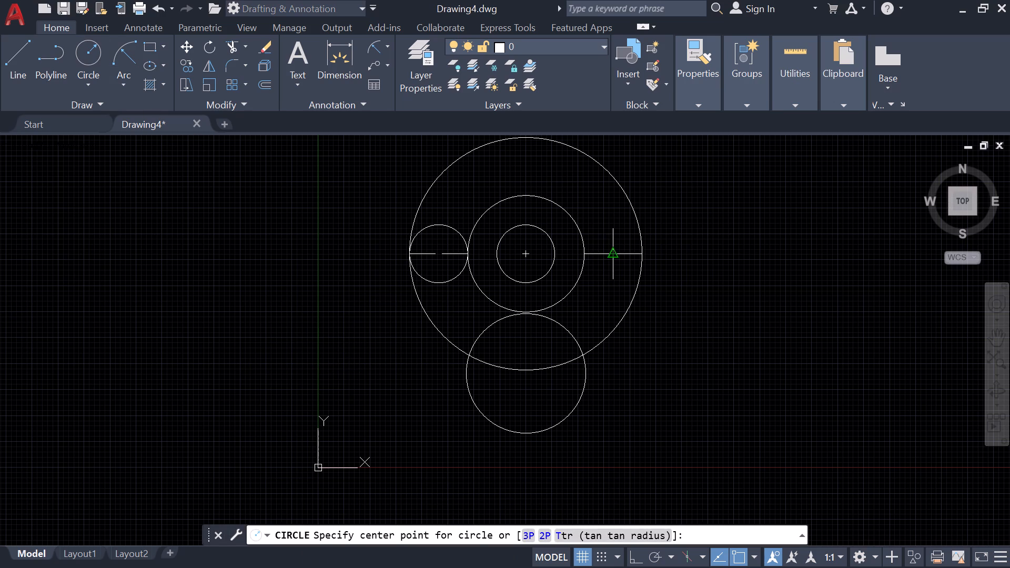
click(611, 252)
click(647, 252)
right_click(751, 260)
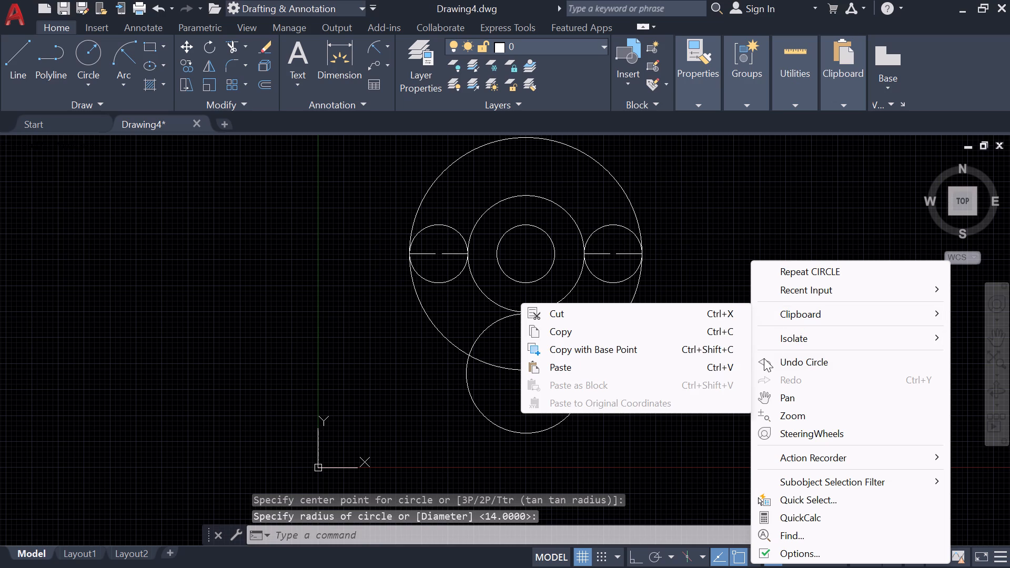
click(667, 389)
click(803, 392)
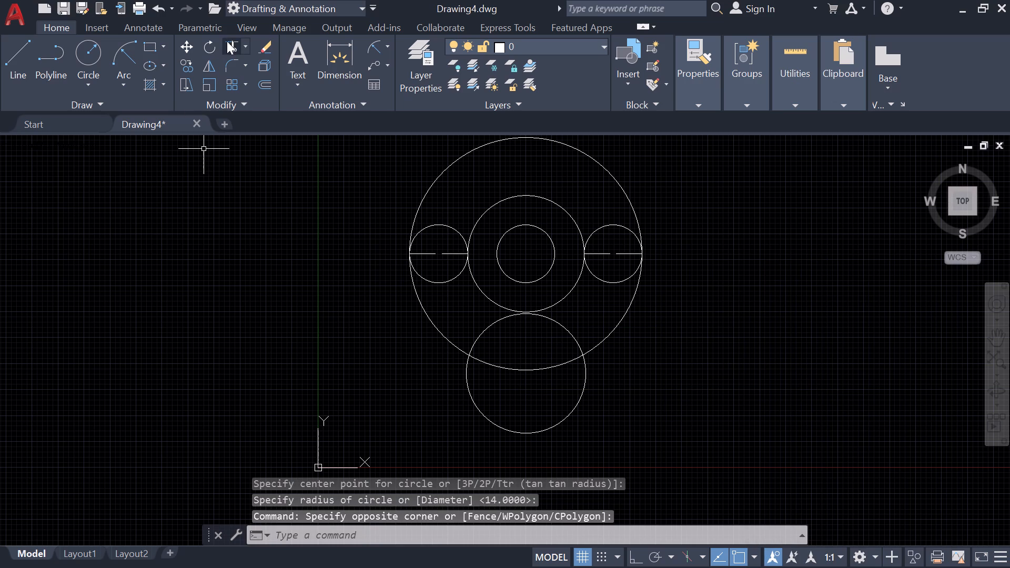
Trim the upper halves of the two small side circles and remove both remaining dashed centreline segments.
click(227, 40)
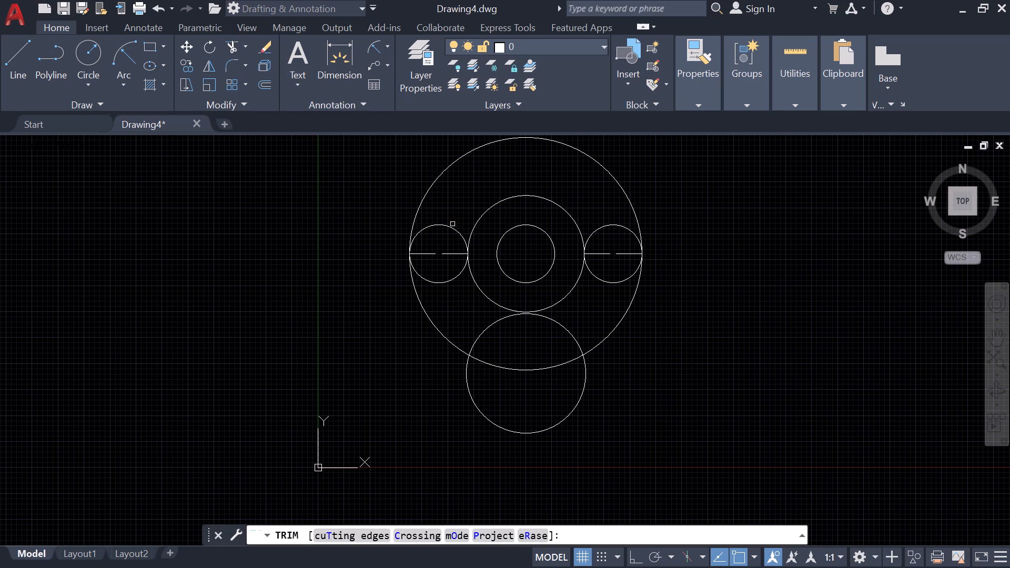
click(448, 229)
click(447, 255)
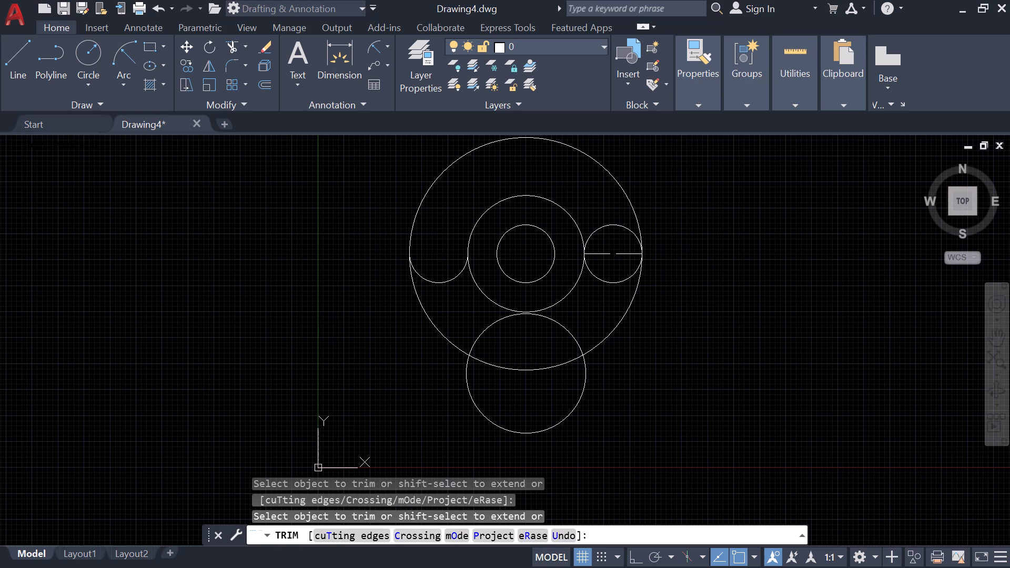
click(619, 228)
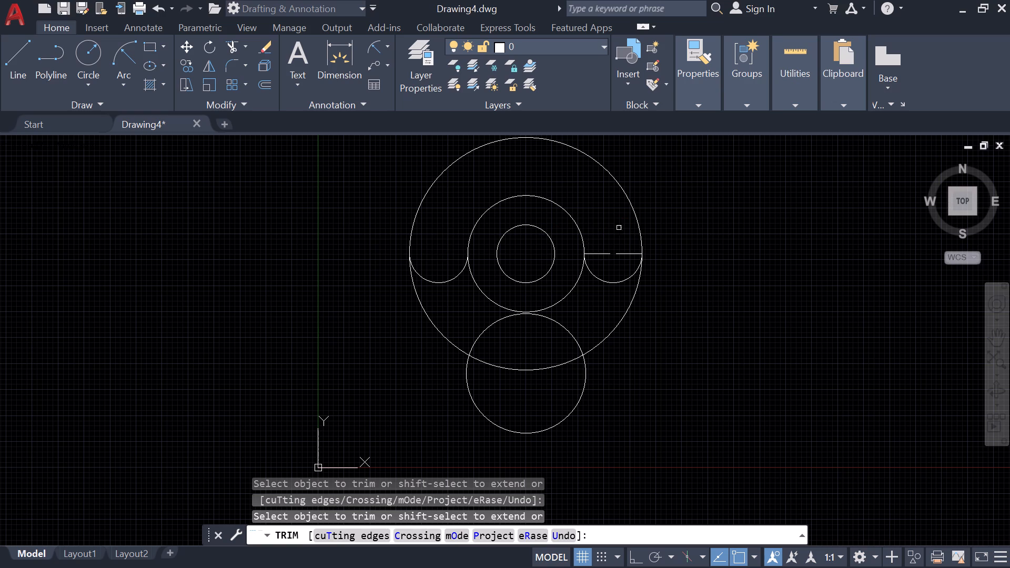
click(621, 257)
click(625, 252)
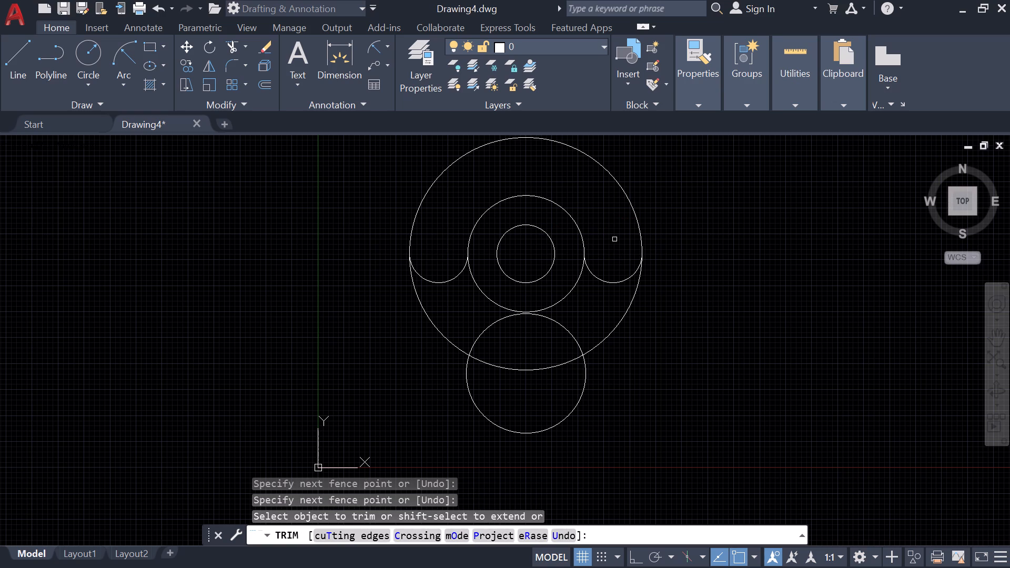
Trim away the lower halves of the middle and largest concentric circles, leaving a closed arch with rounded ends.
click(576, 278)
click(630, 301)
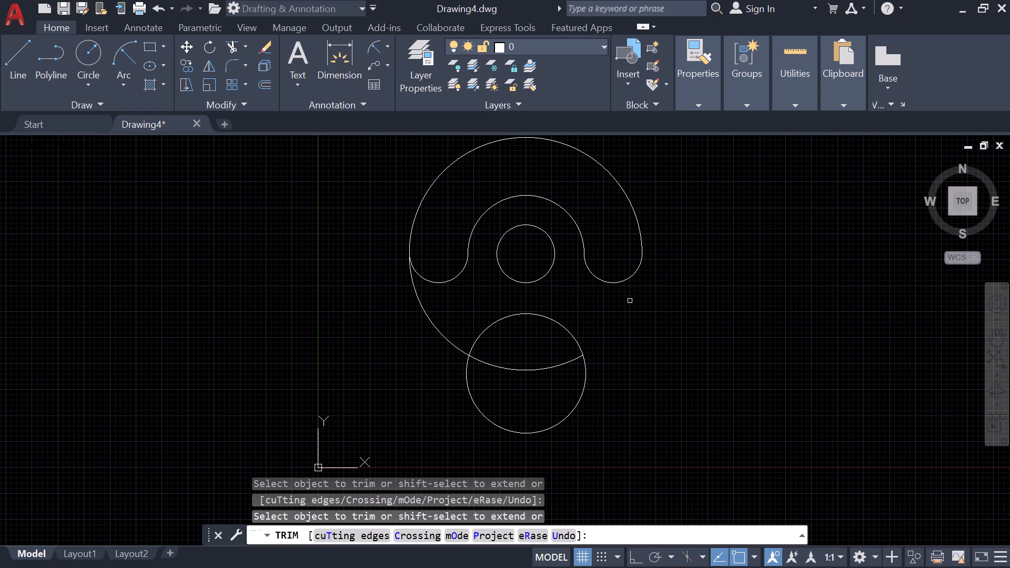
click(567, 365)
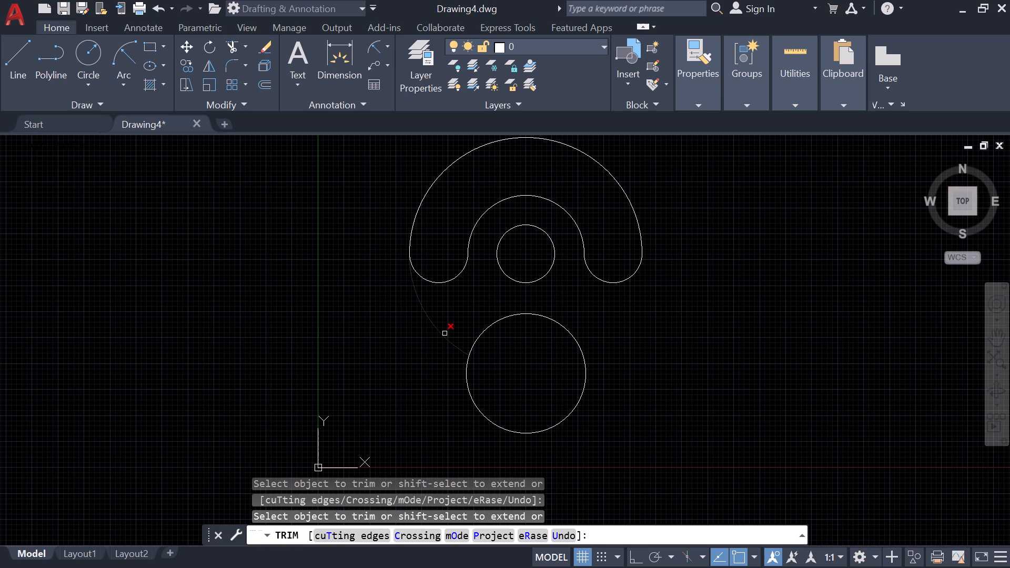
click(445, 333)
right_click(664, 322)
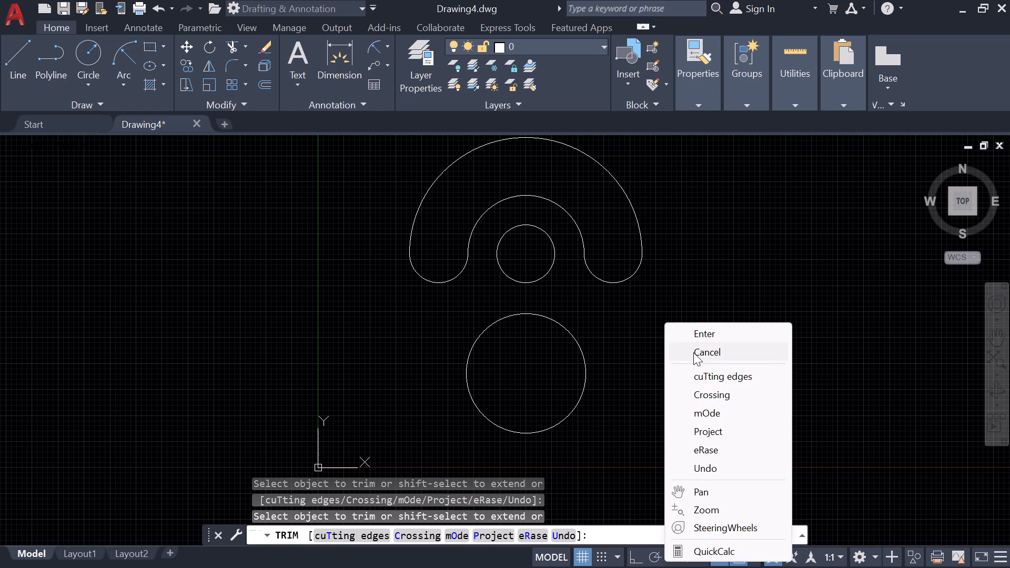
click(709, 332)
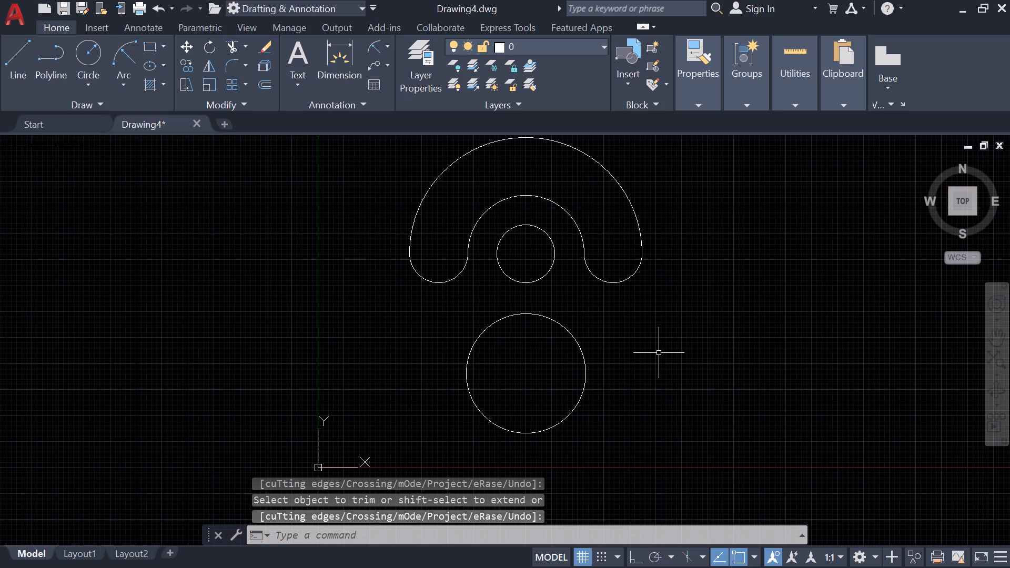
Turn on Ortho and draw a vertical line 60 units long downward from the lower circle's centre.
scroll(580, 357, up, 1)
scroll(580, 356, down, 1)
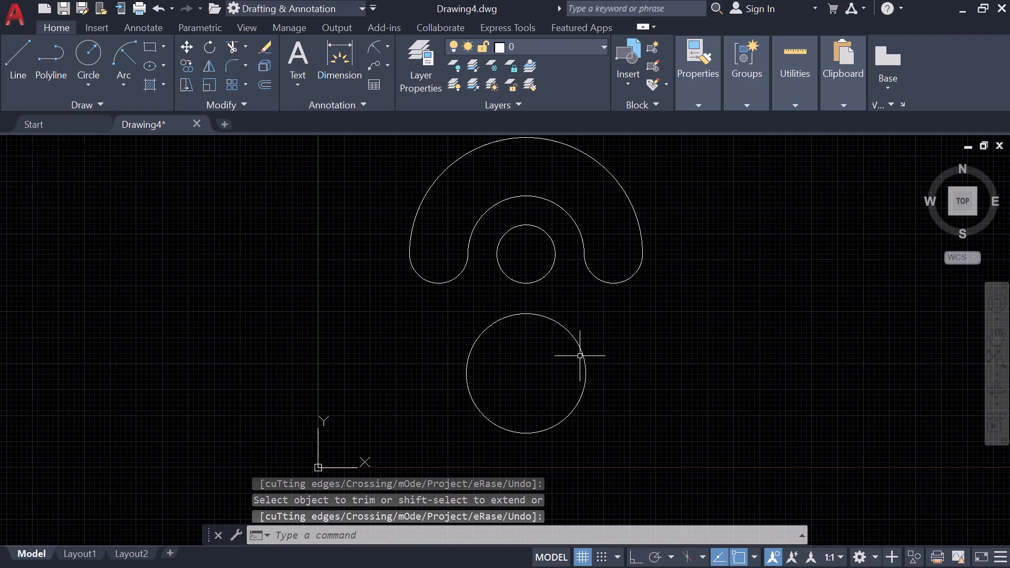
scroll(580, 356, down, 1)
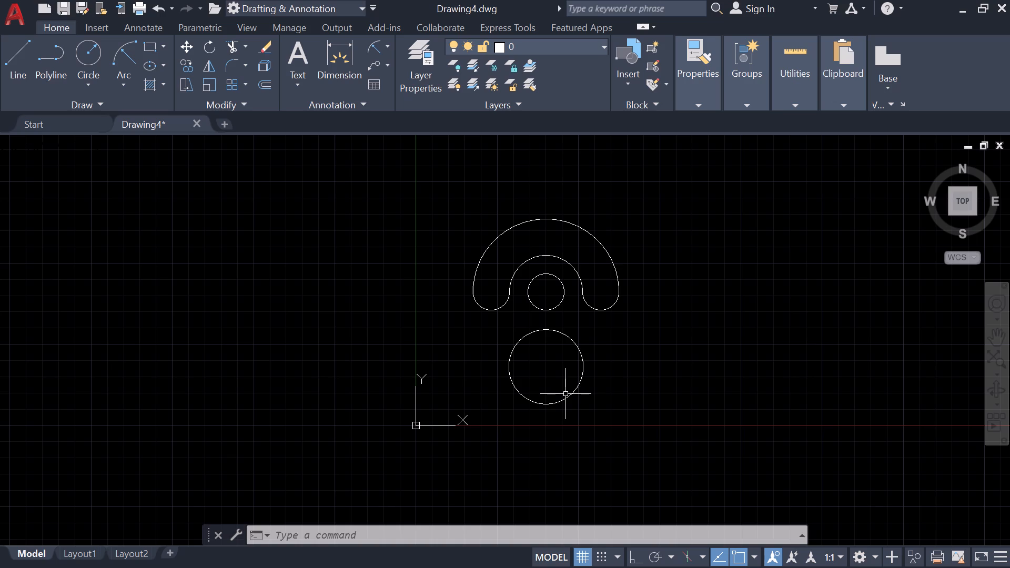
click(12, 53)
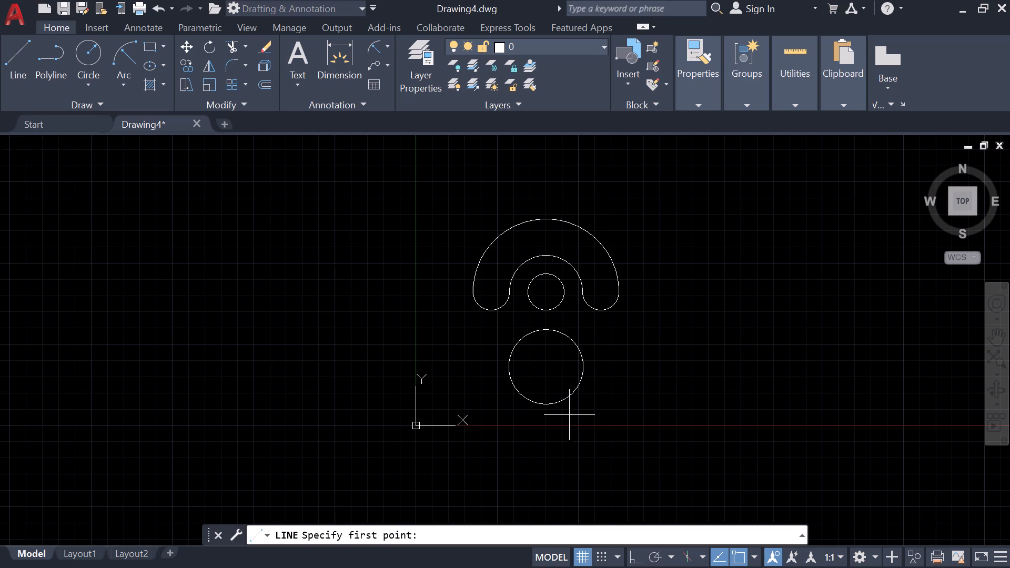
click(541, 362)
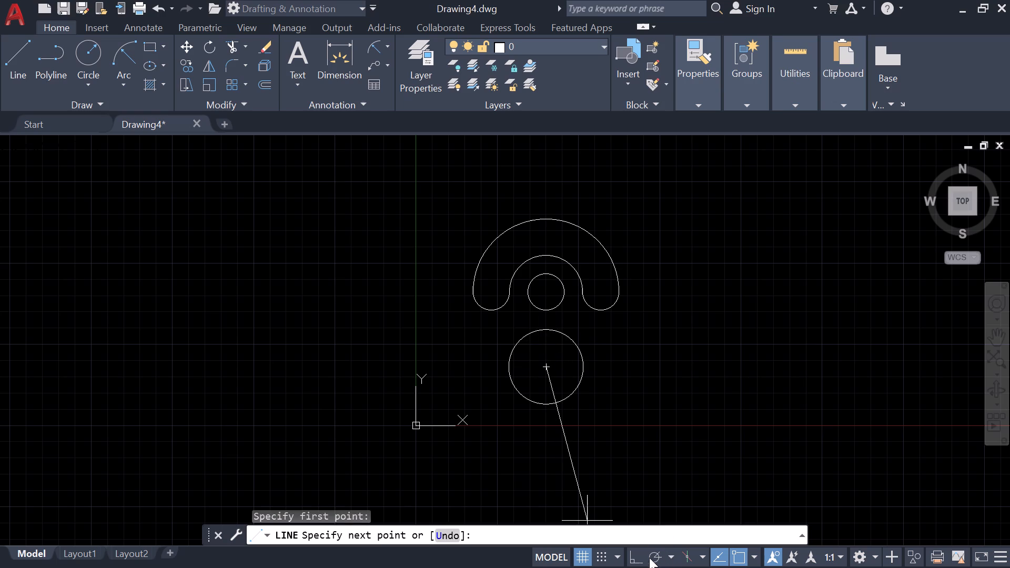
click(636, 559)
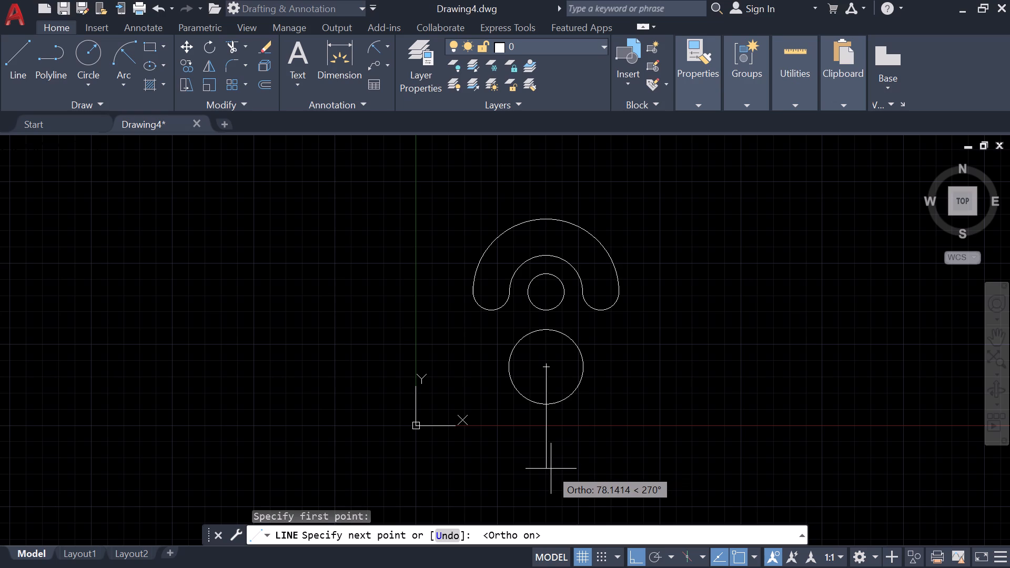
text(60)
key(Return)
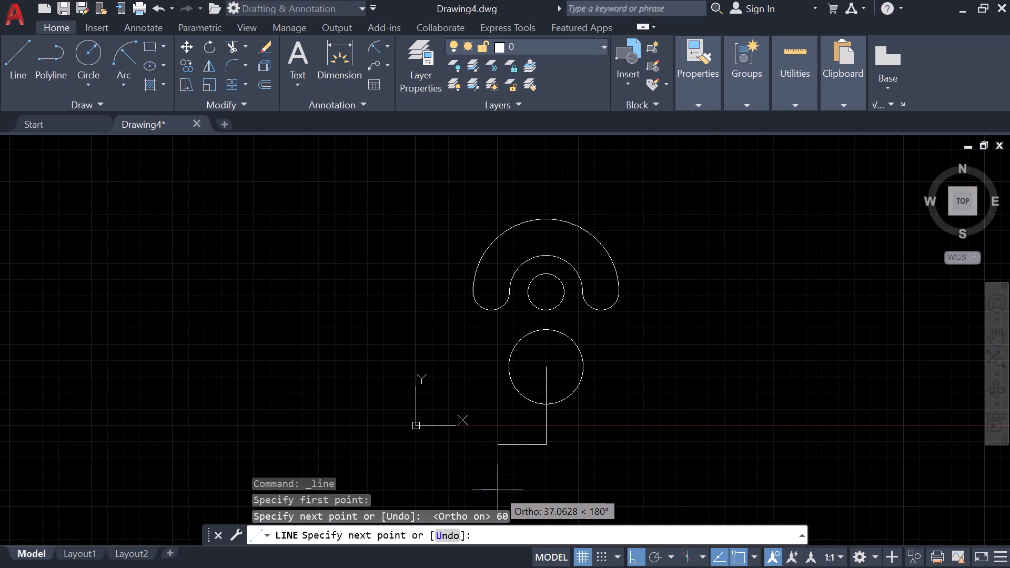
key(Escape)
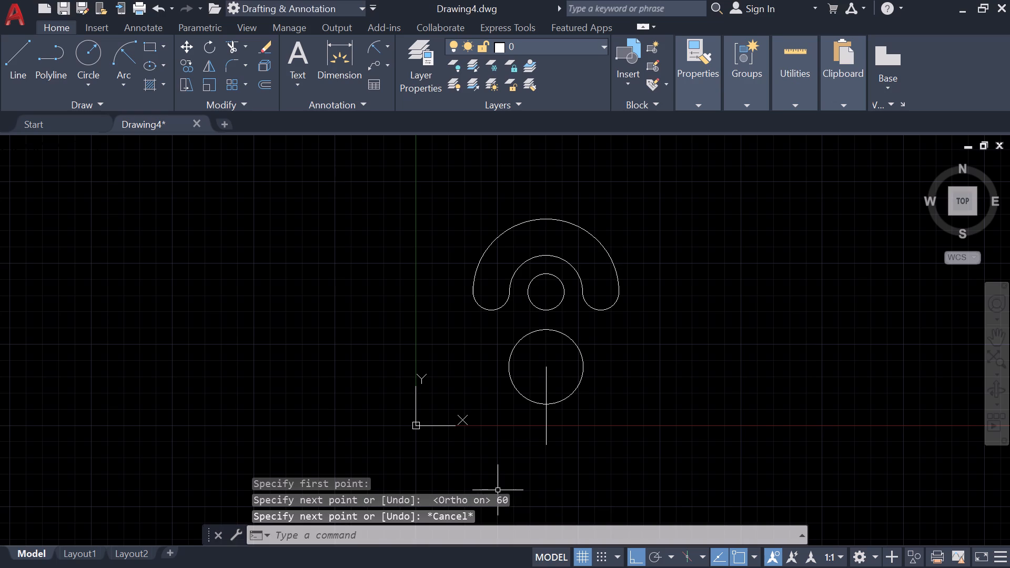
Draw a horizontal line 168 units long in the empty area below the figure.
click(16, 57)
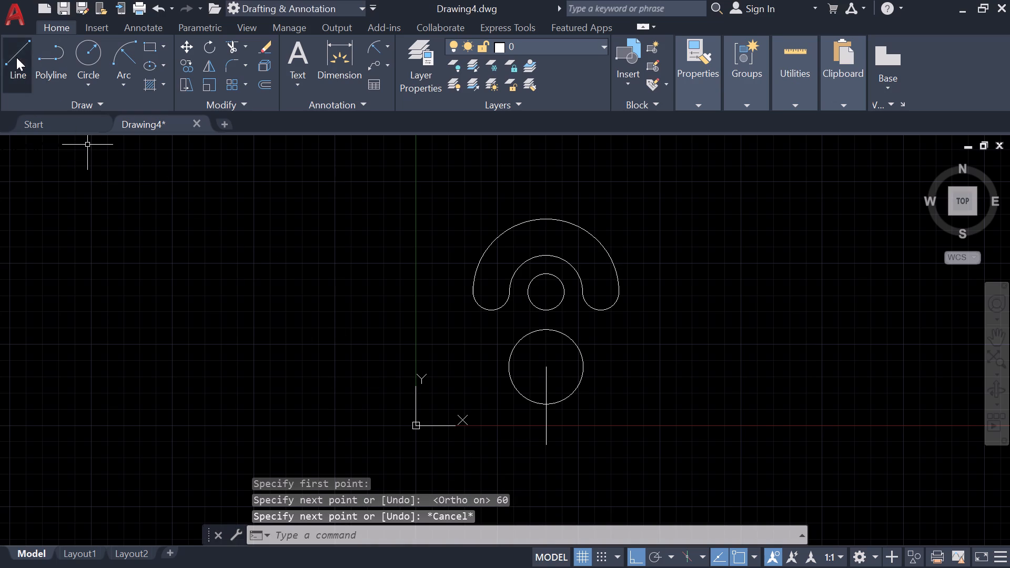
click(370, 474)
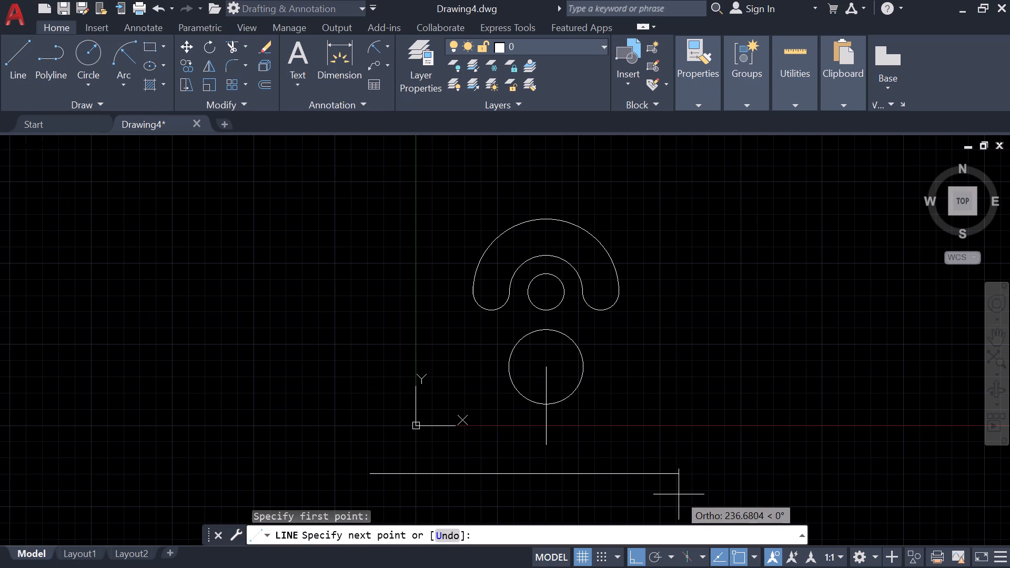
key(1)
text(68)
key(Return)
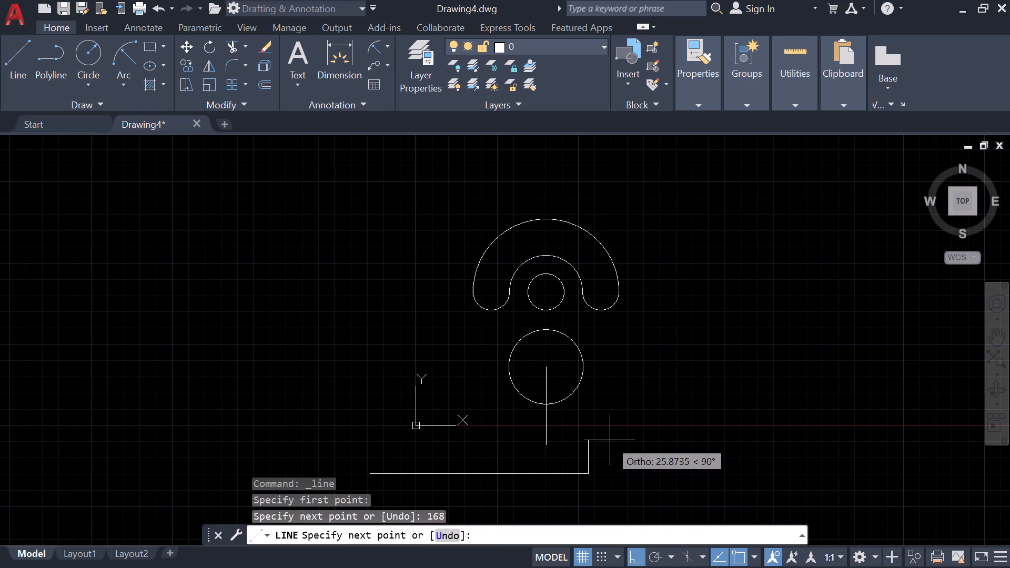
key(Escape)
Move the 168-unit horizontal line by its midpoint onto the lower end of the vertical line and clear the selection.
click(507, 475)
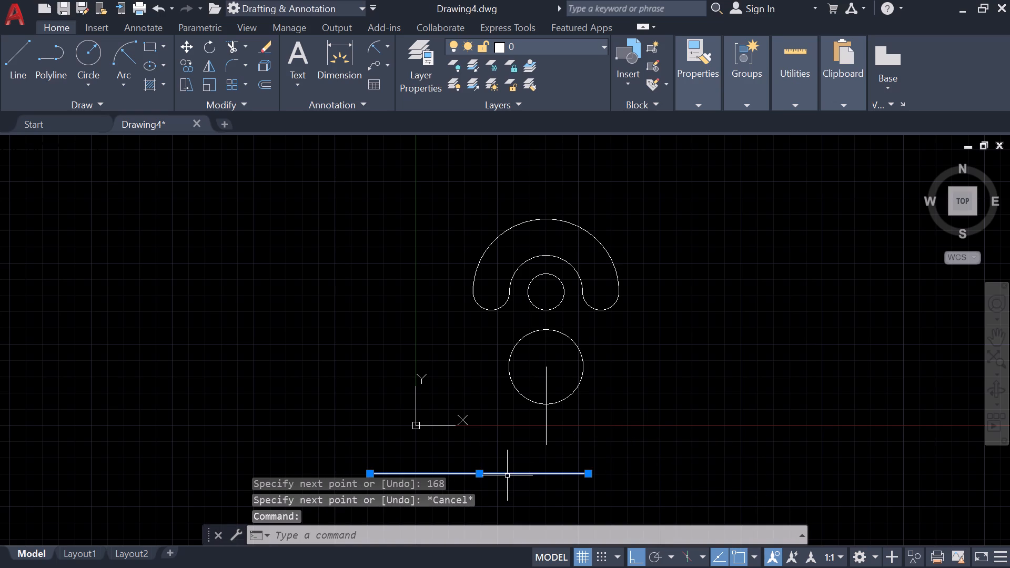
click(483, 476)
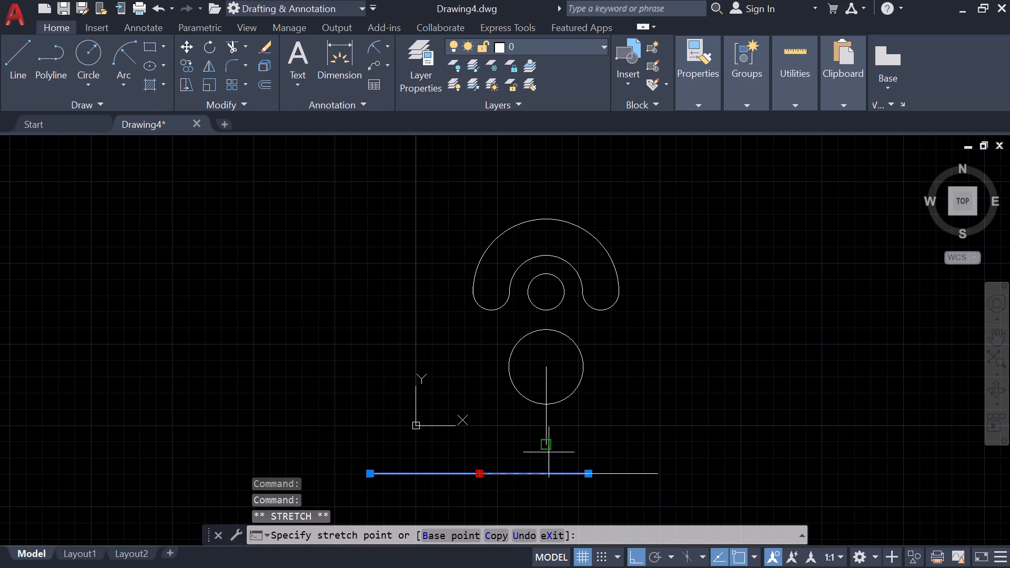
click(547, 449)
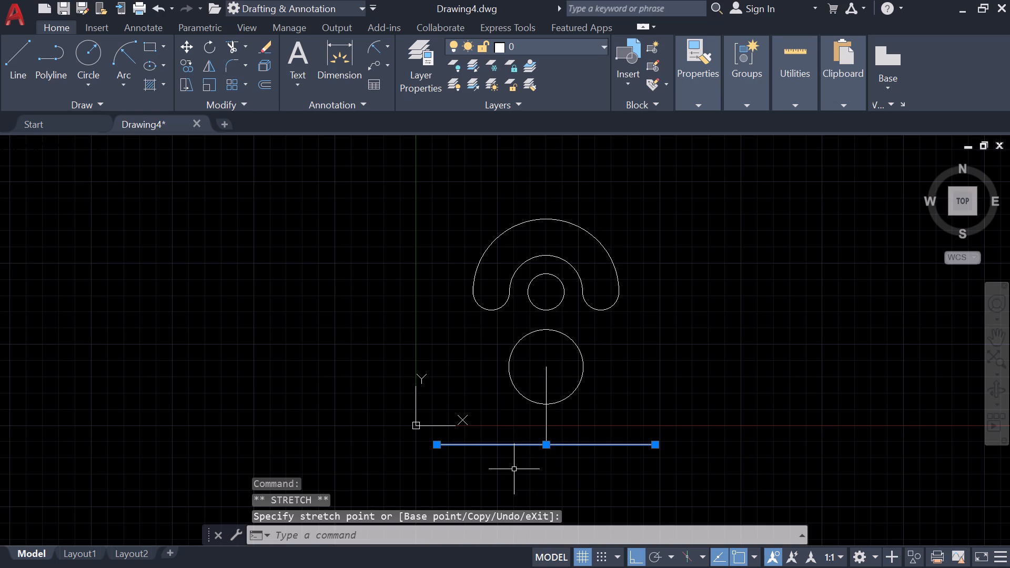
key(Escape)
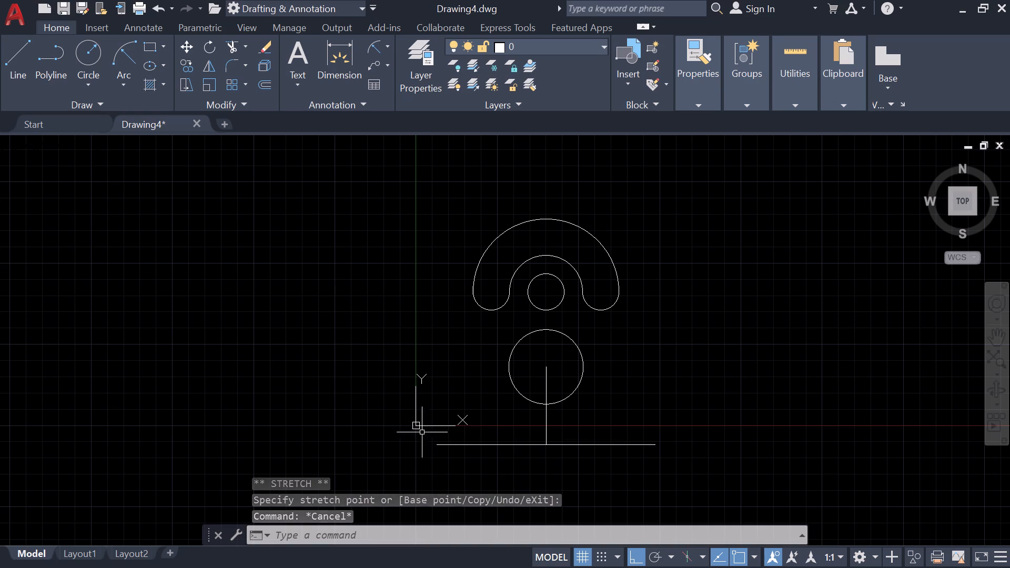
Draw a vertical line 24 units upward from the right end of the horizontal base line.
click(24, 61)
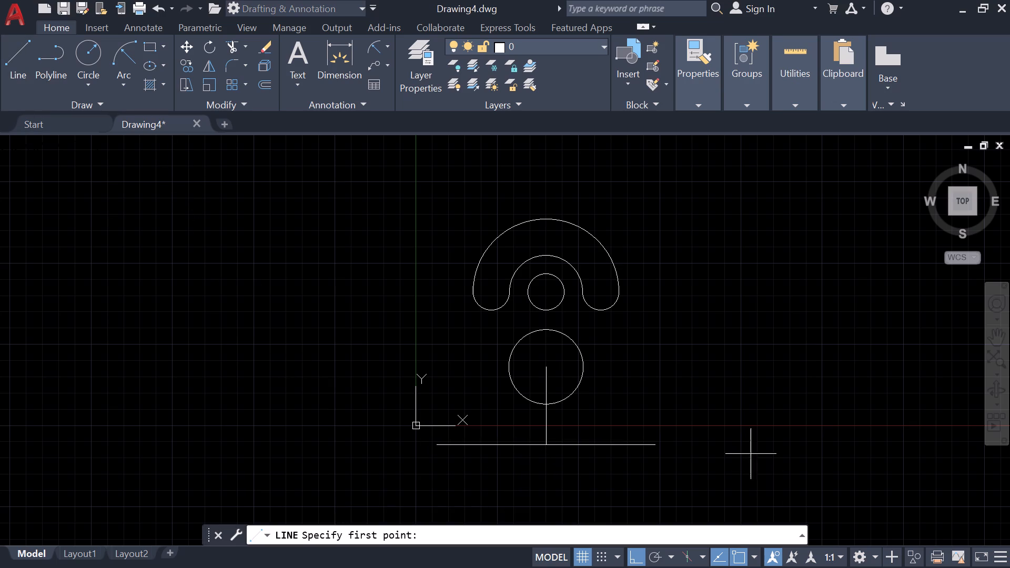
click(655, 444)
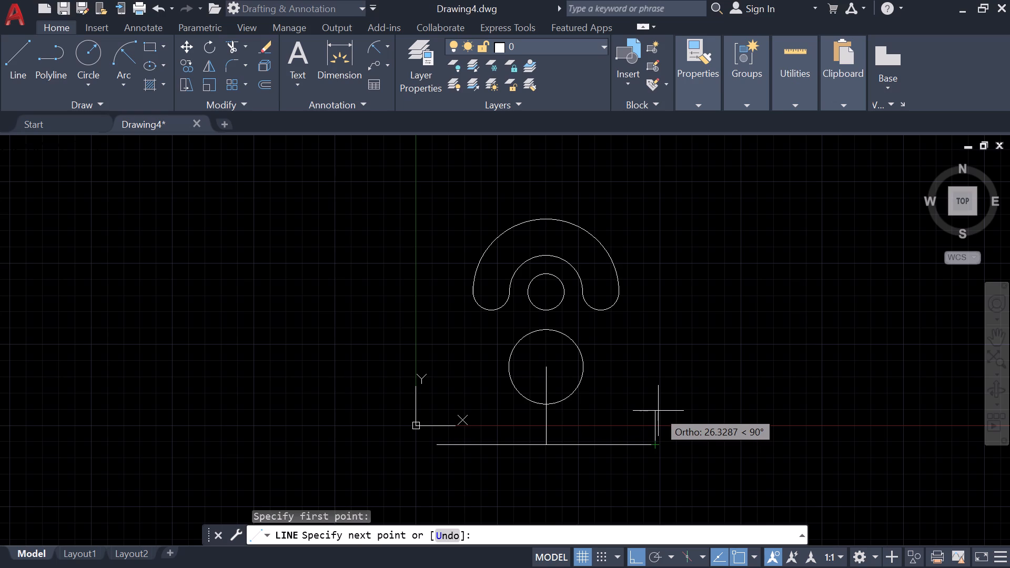
text(24)
key(Return)
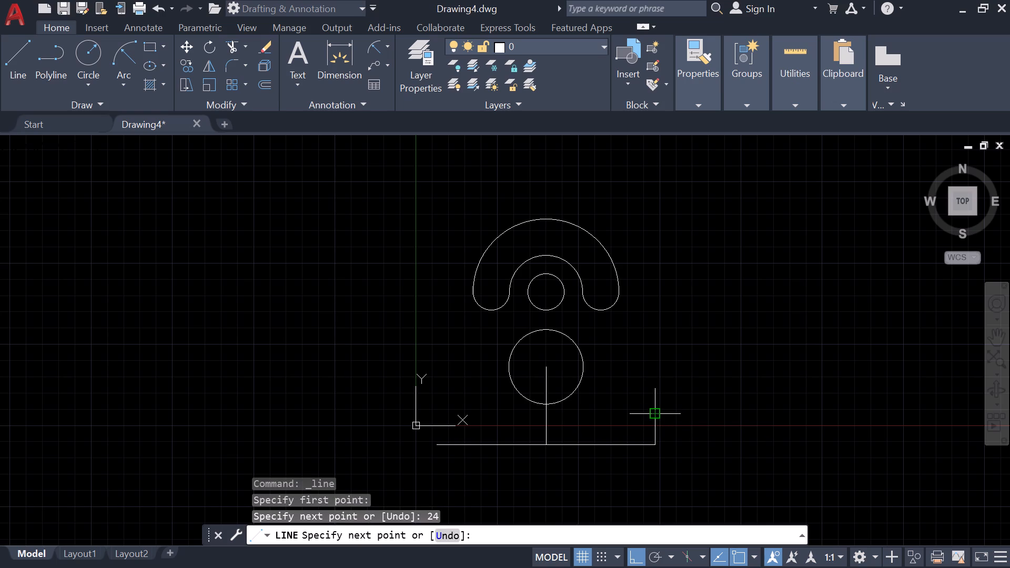
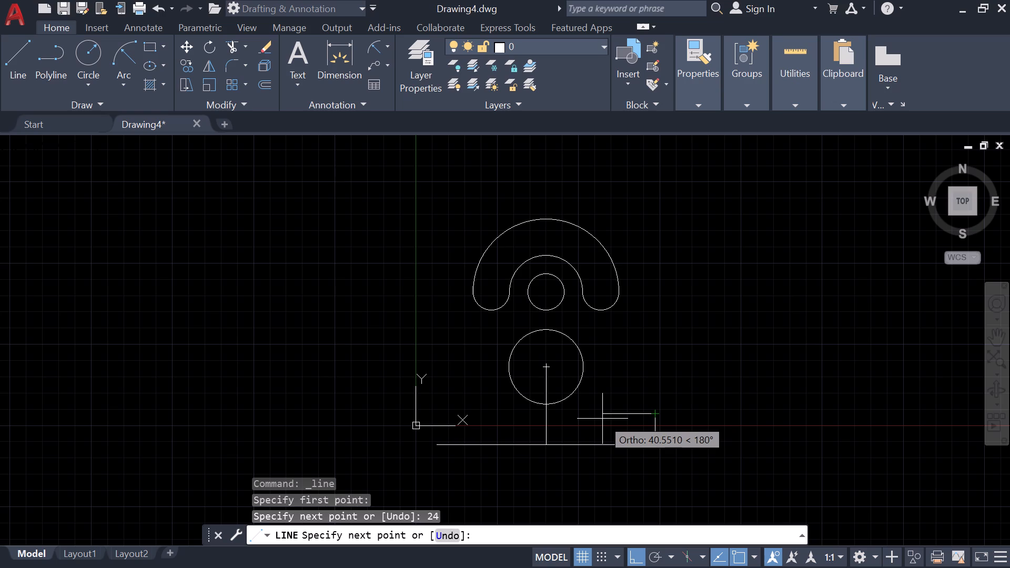
Draw connected lines from the lower circle's right quadrant: 21.4 units right, down level with the 24-unit line's top, and across to that endpoint.
key(Escape)
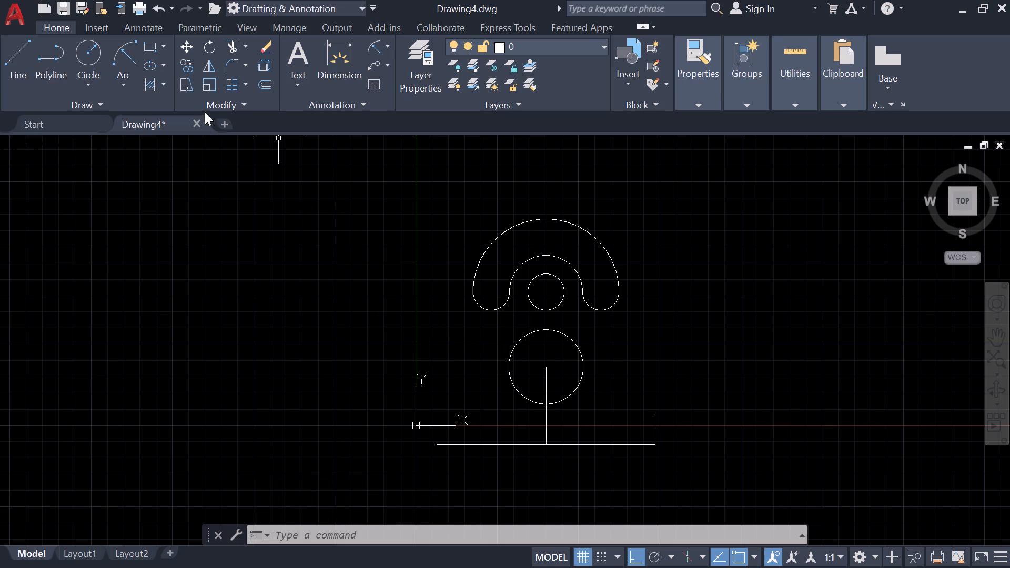
click(31, 44)
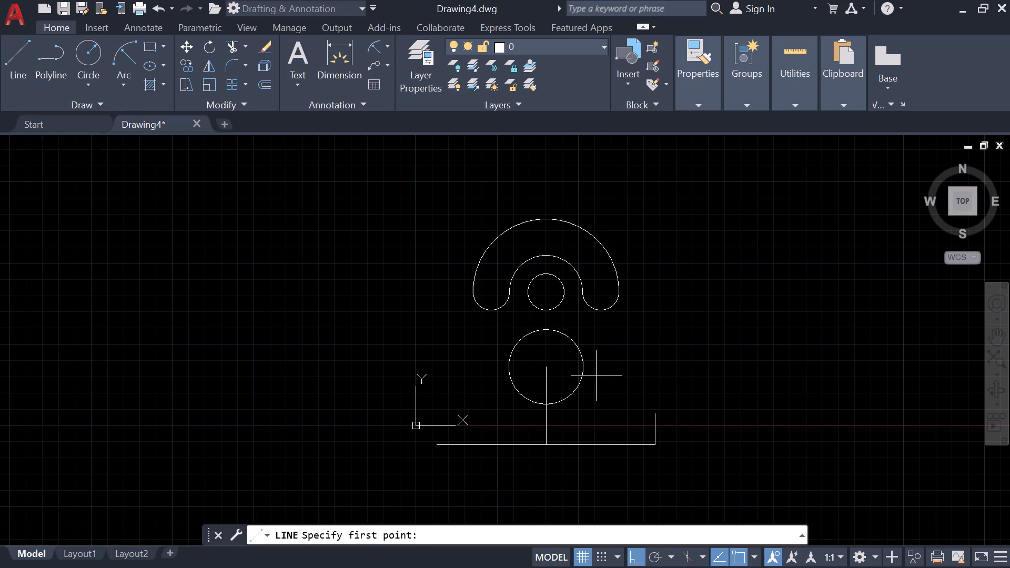
click(580, 365)
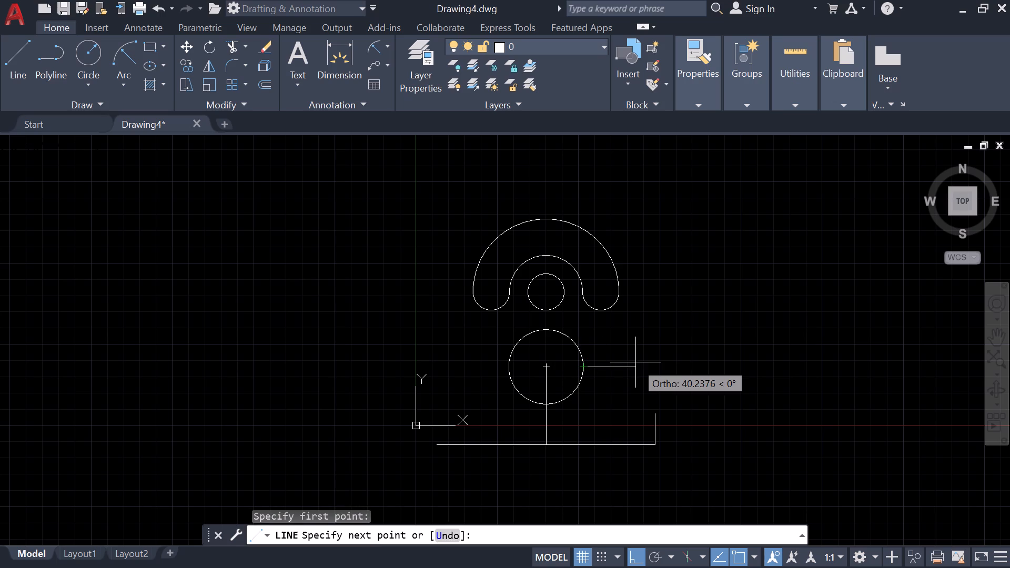
text(21)
key(period)
key(4)
key(Return)
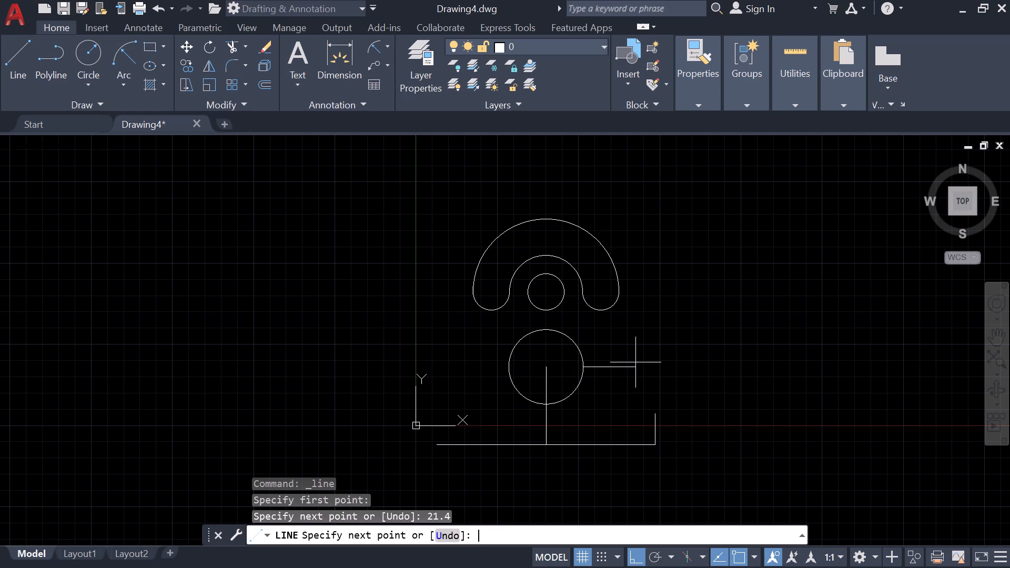
click(612, 414)
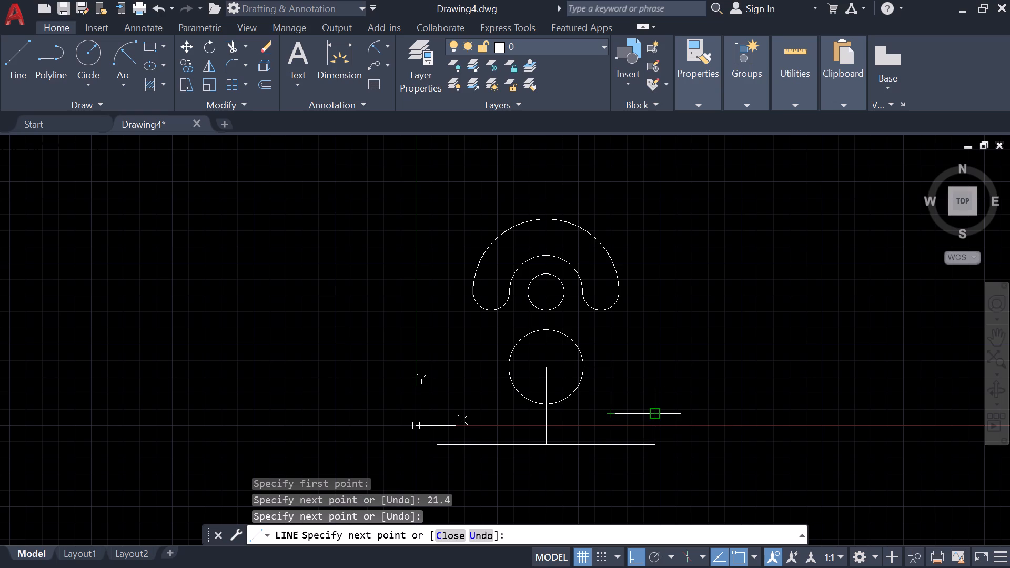
click(659, 416)
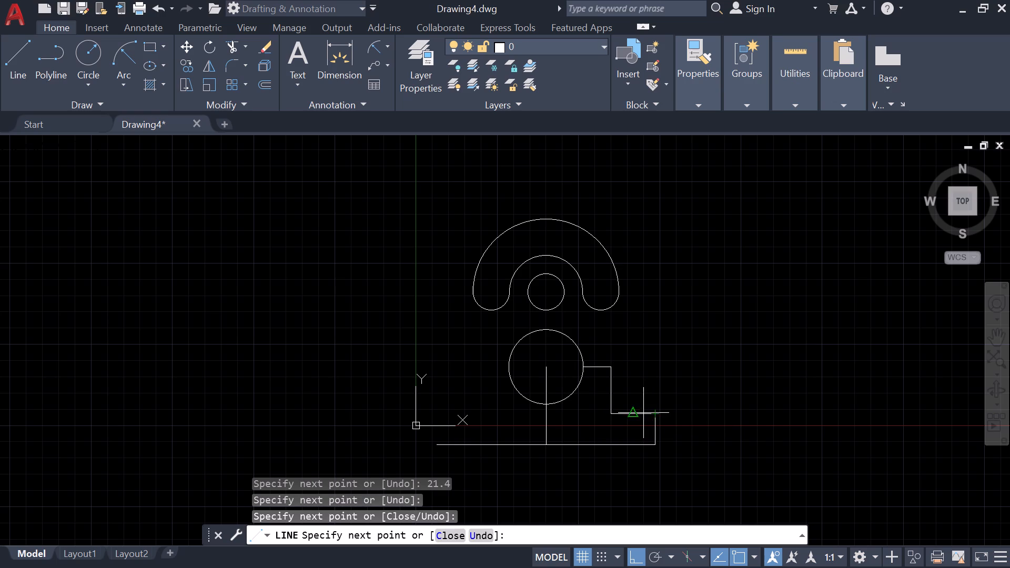
key(Escape)
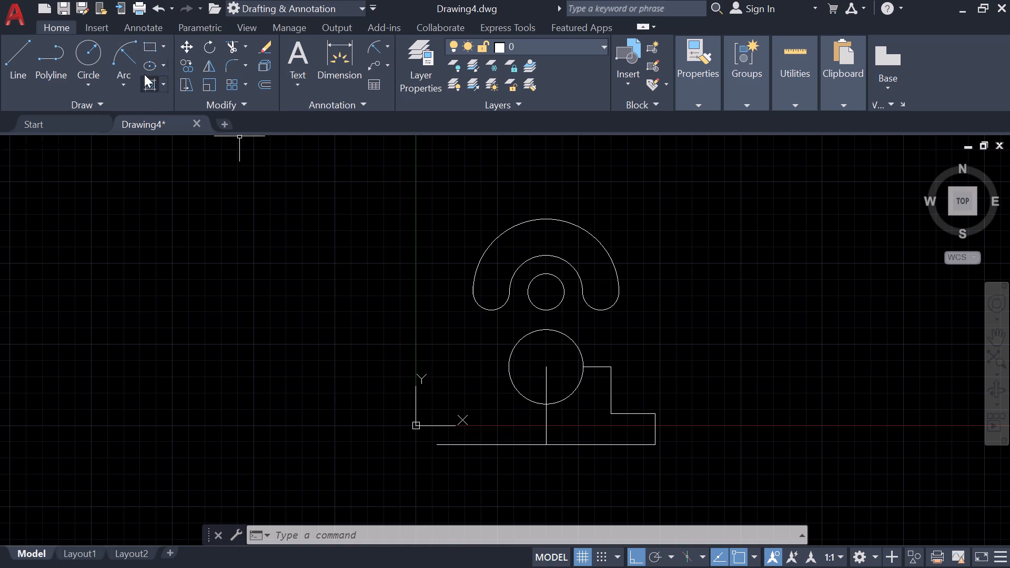
Fillet the outer top corner and the inner corner of the base's right-hand step with a radius of 10.
click(230, 70)
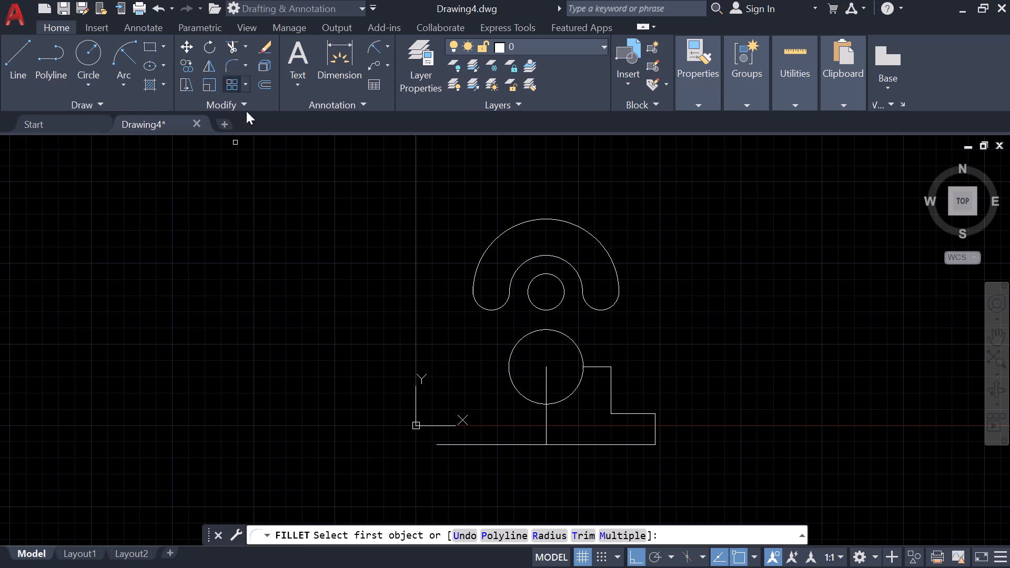
click(547, 535)
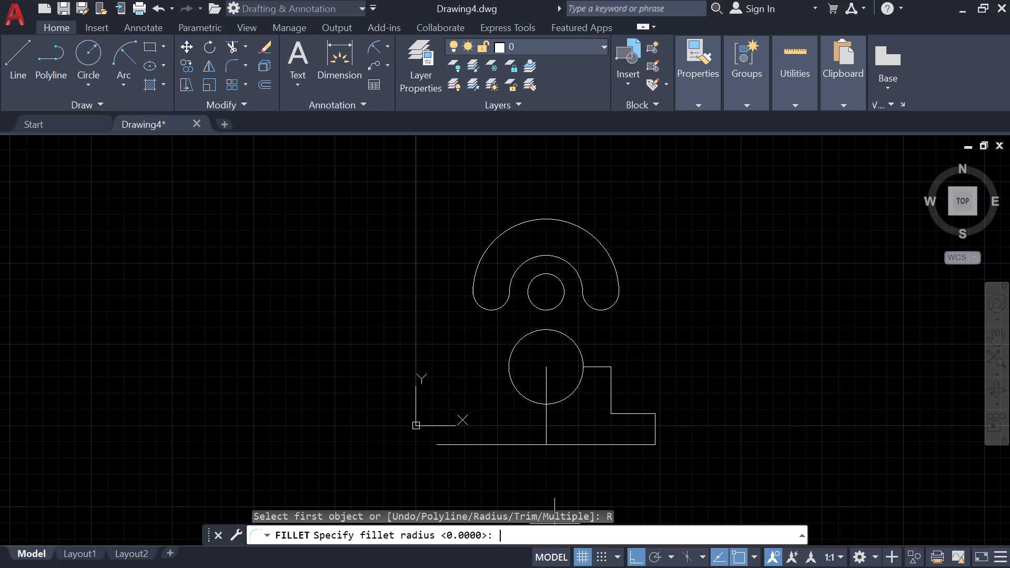
text(10)
key(Return)
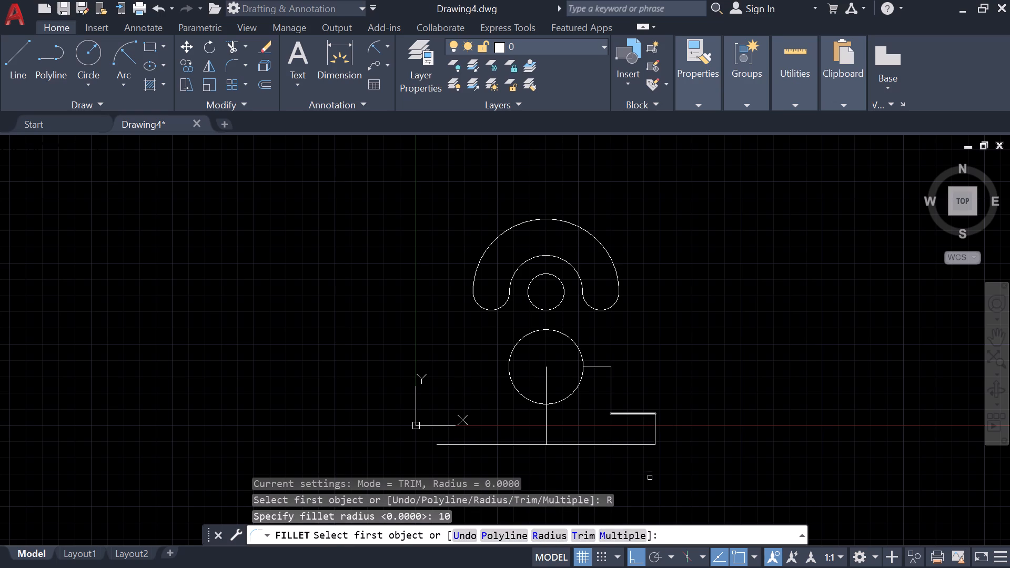
click(627, 531)
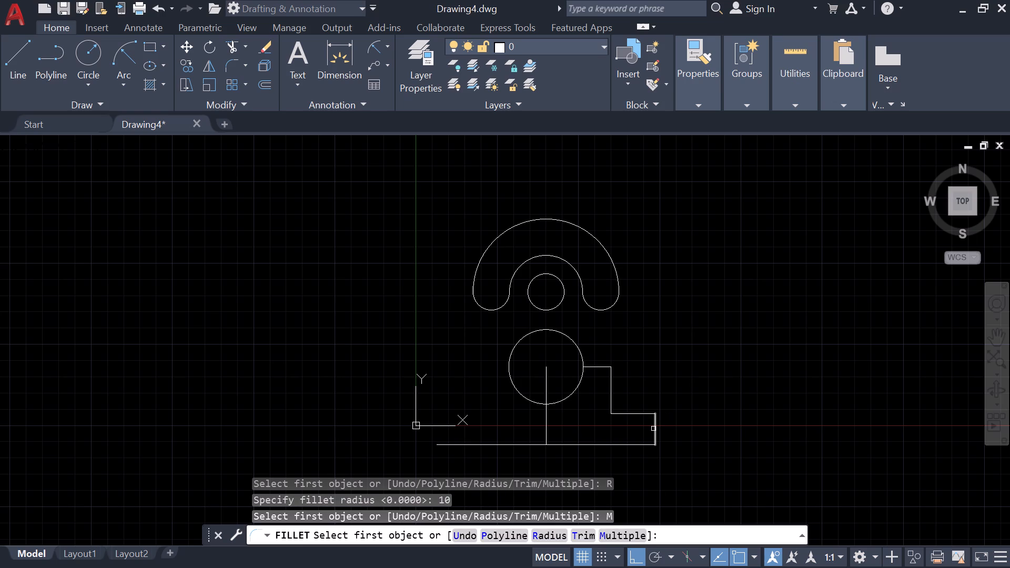
click(654, 429)
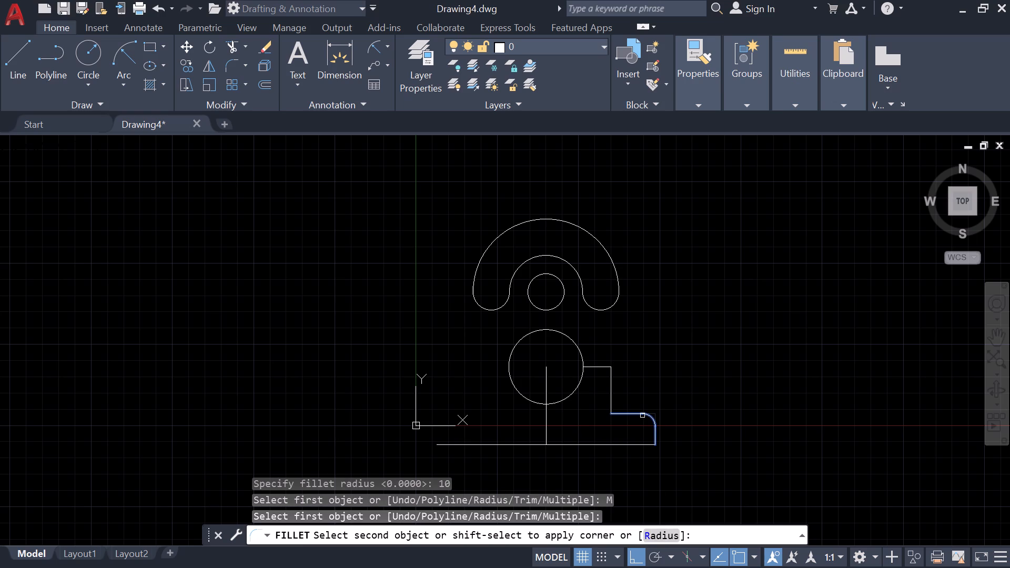
click(642, 415)
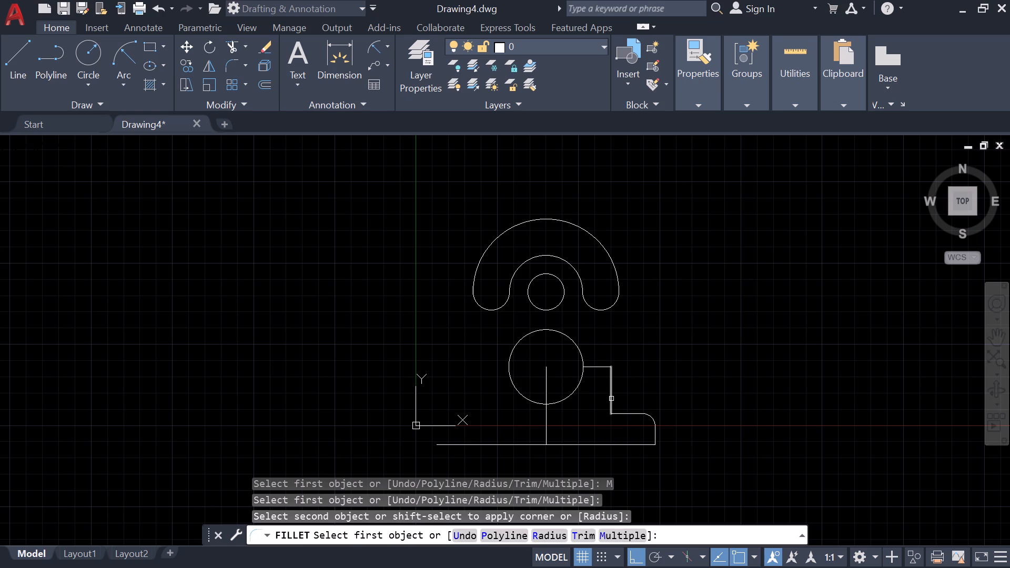
click(611, 398)
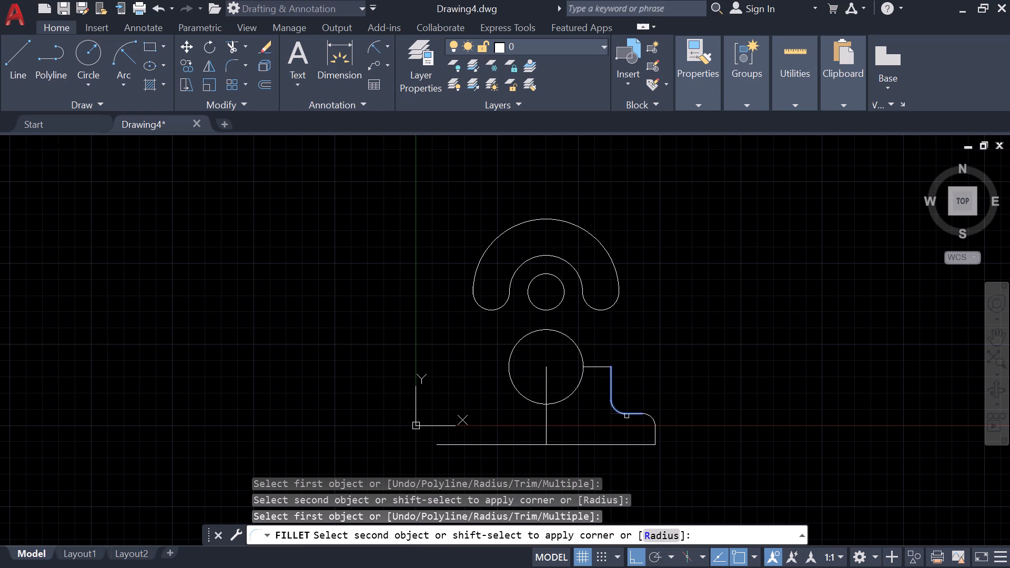
click(627, 416)
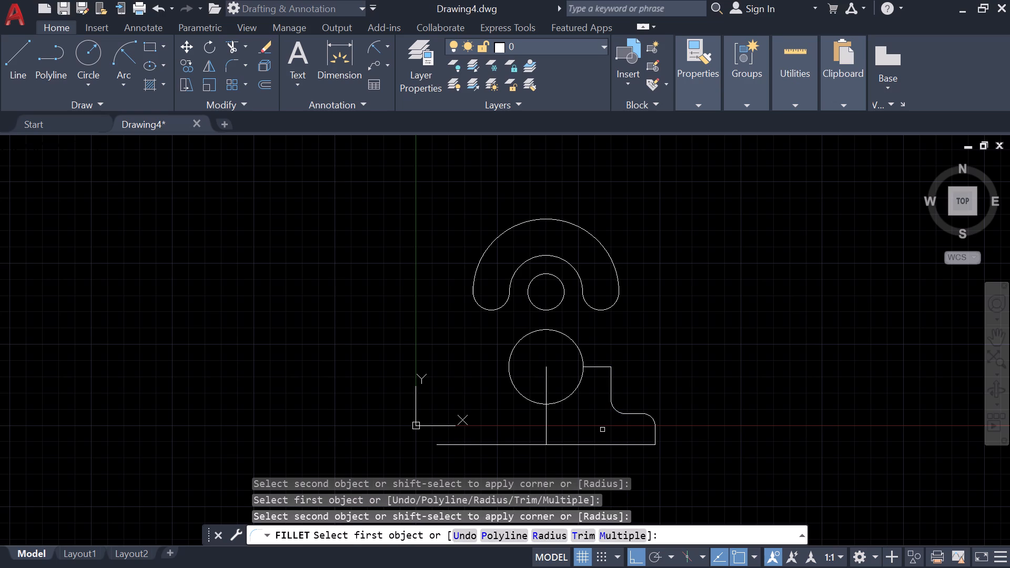
key(Escape)
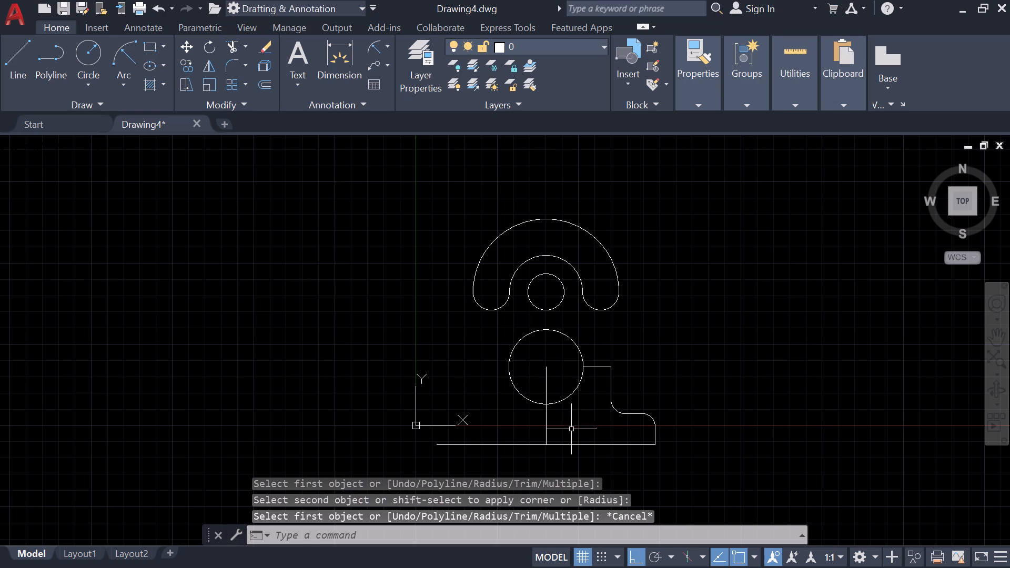
Delete the vertical line from the lower circle's centre and the short horizontal line at its right quadrant.
click(546, 421)
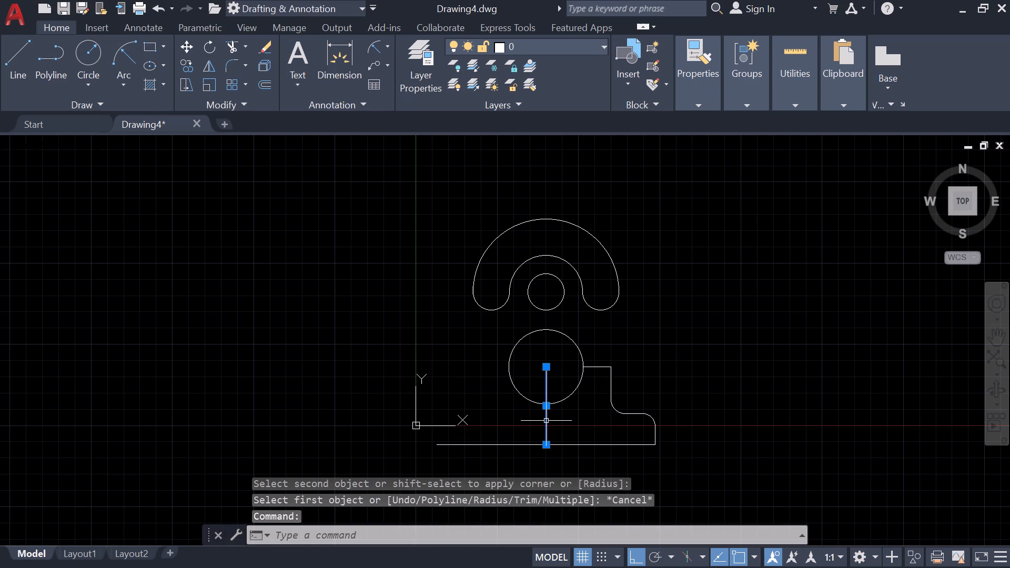
key(Delete)
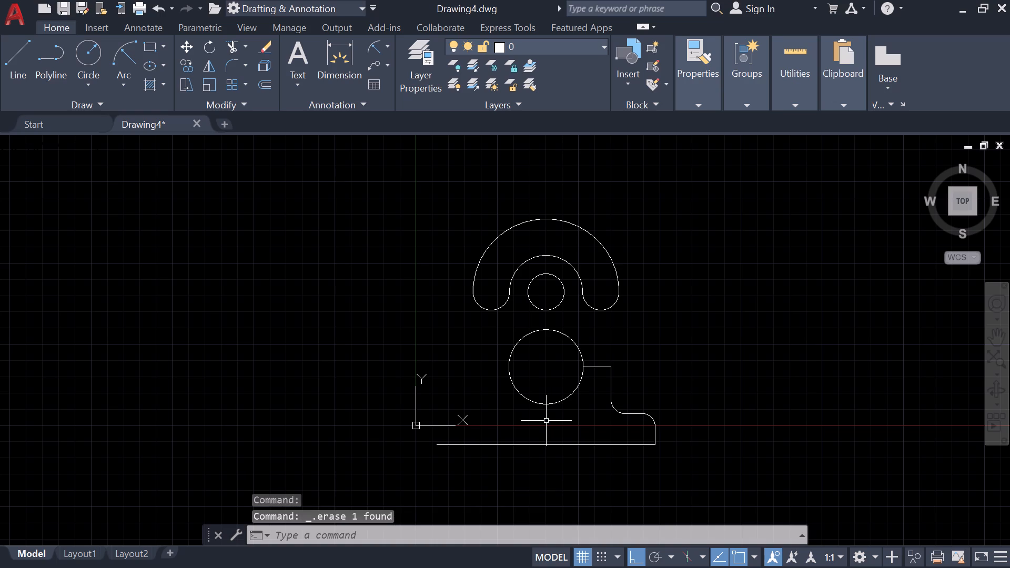
click(599, 368)
key(Delete)
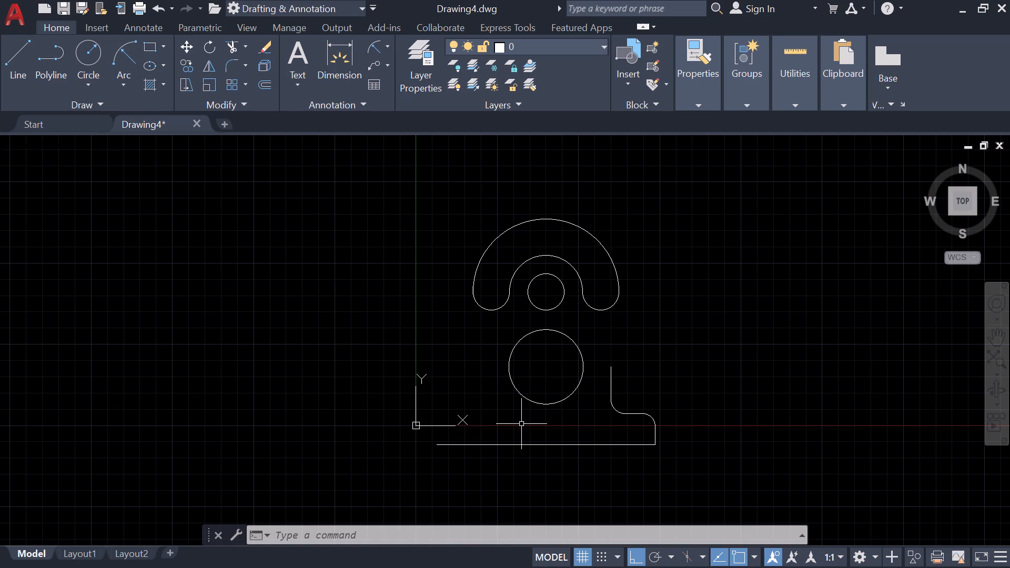
Move the UCS origin horizontally to empty space well to the left of the figure.
click(417, 424)
drag(416, 425, 331, 464)
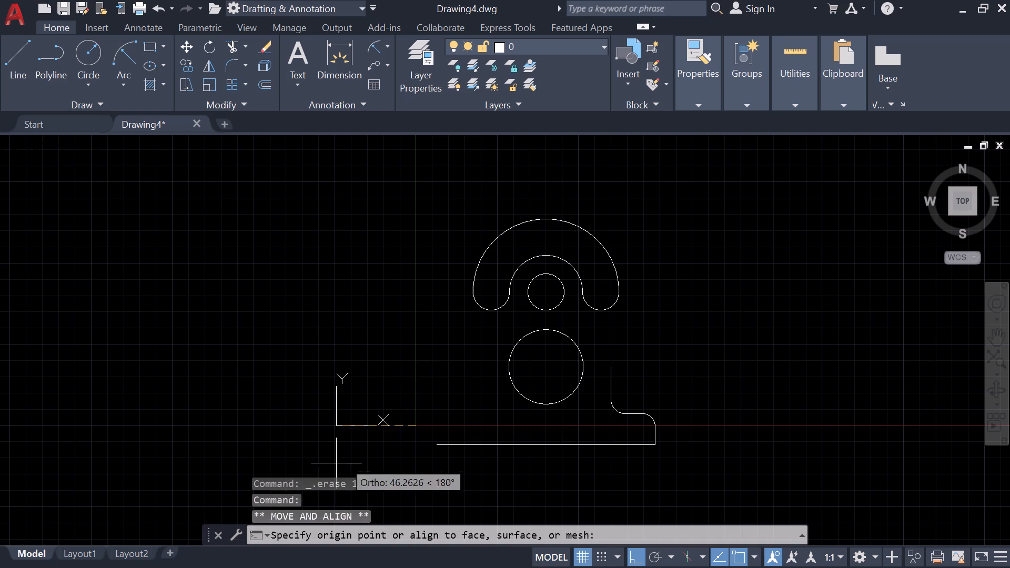
drag(331, 464, 86, 492)
click(86, 492)
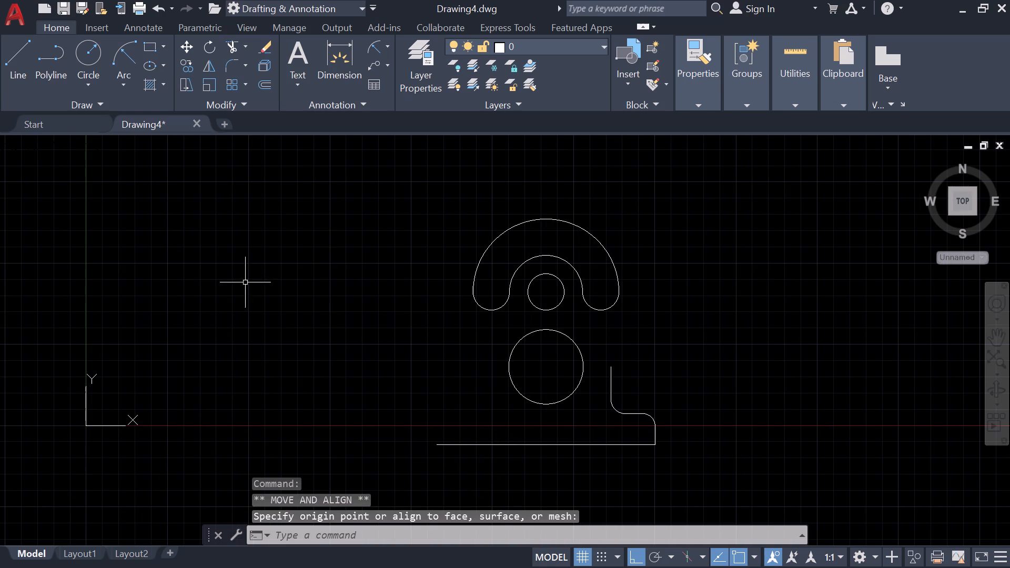
Draw a vertical line 24 units upward from the left end of the horizontal base line.
click(17, 59)
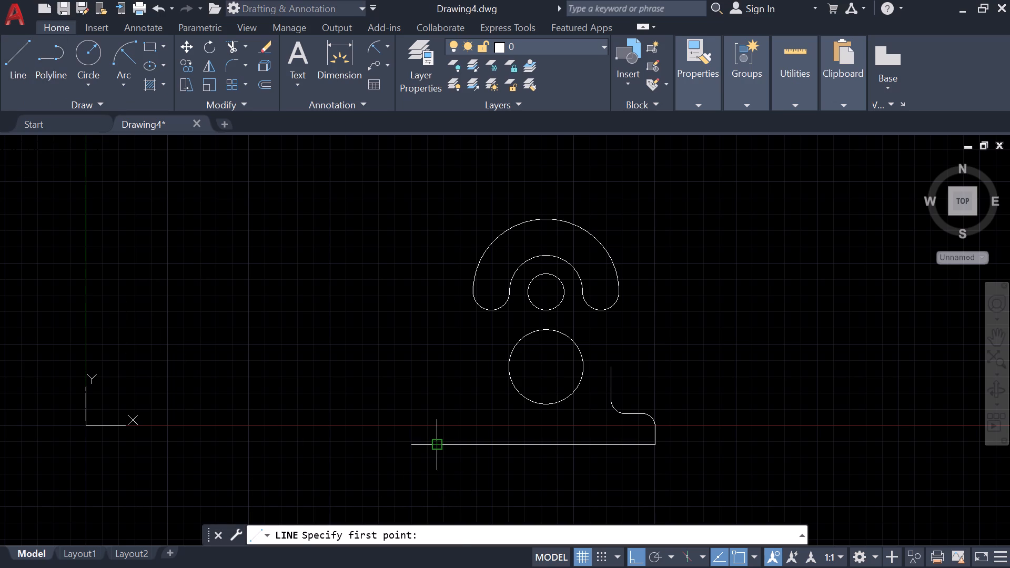
click(437, 447)
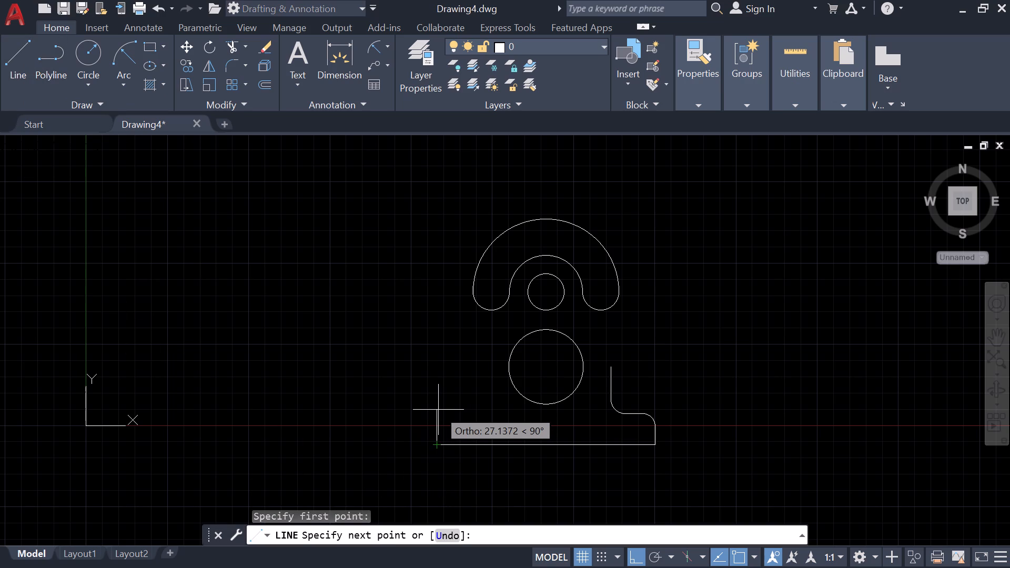
text(24)
key(Return)
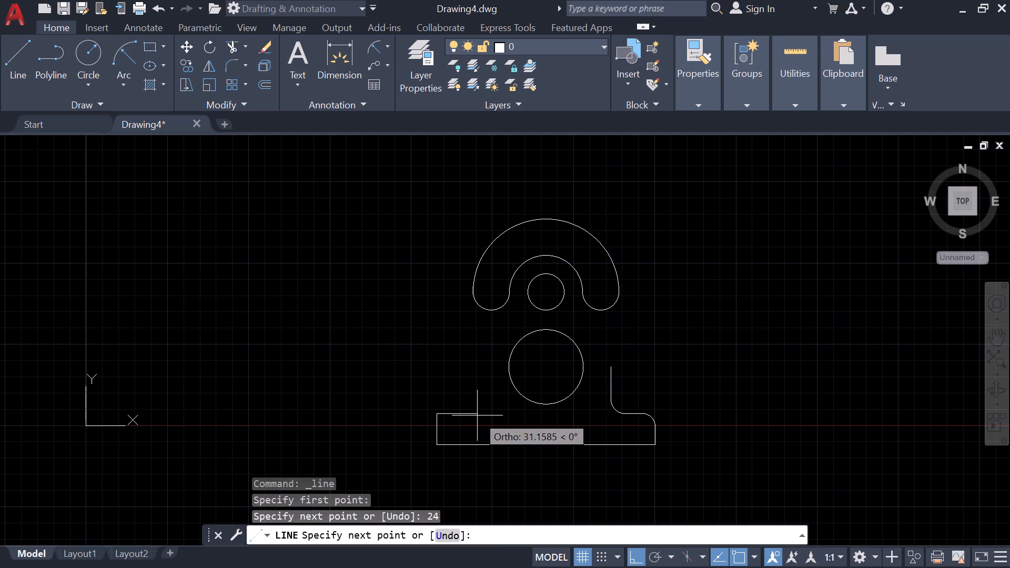
key(Escape)
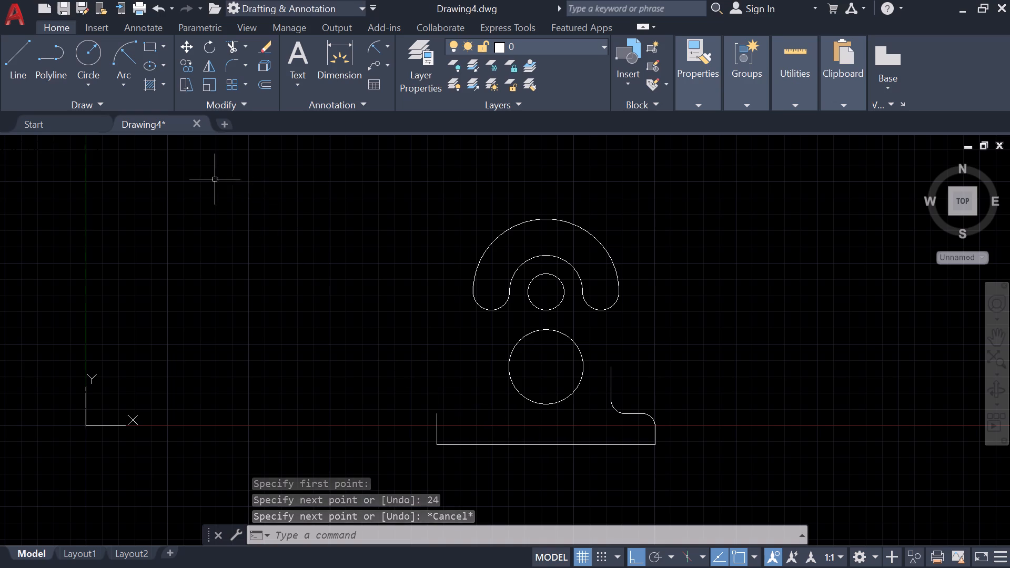
Draw connected lines from the lower circle's left quadrant: 21.4 units left, down to the step height, and left to the 24-unit vertical's top.
click(13, 52)
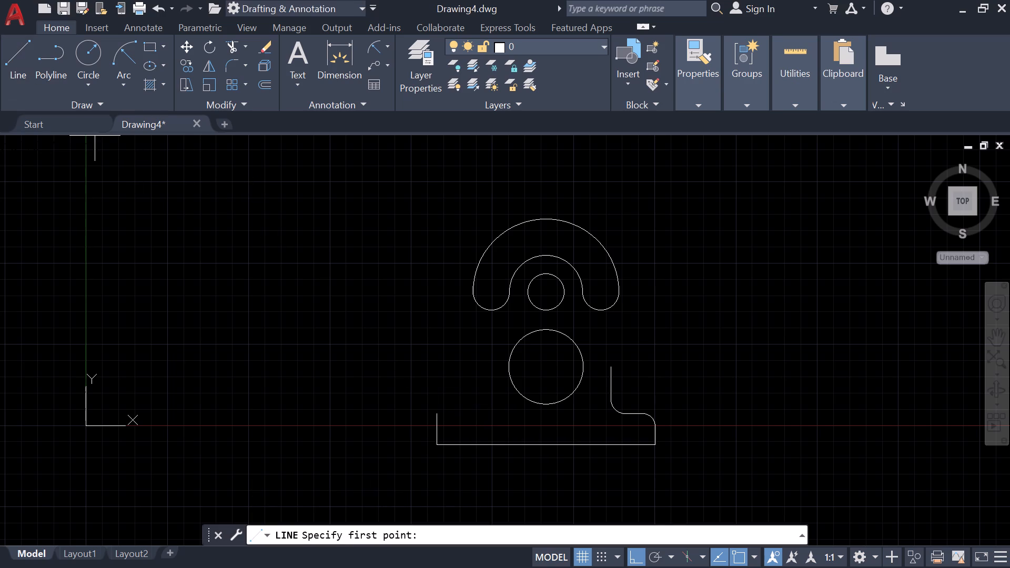
click(506, 368)
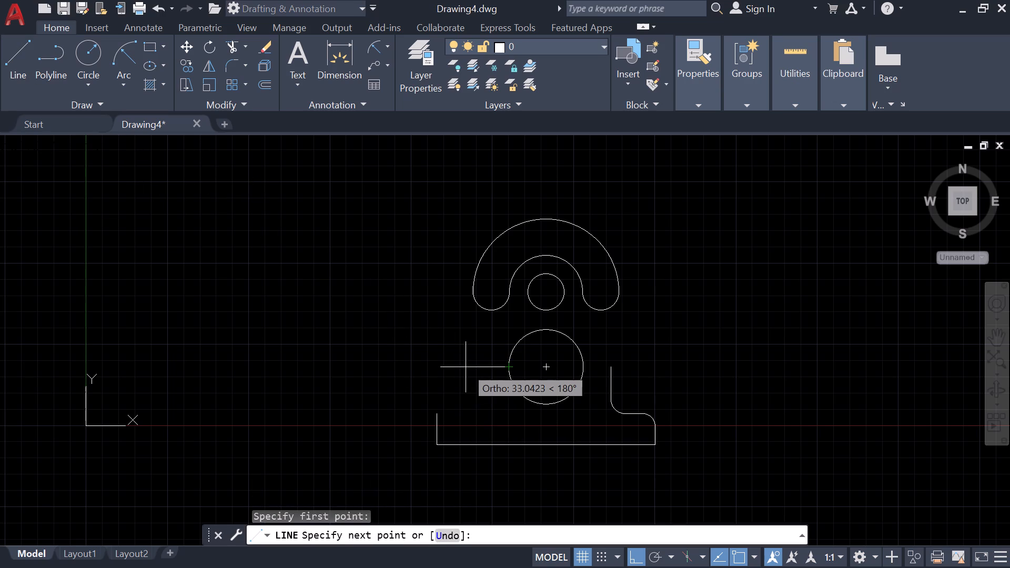
text(21)
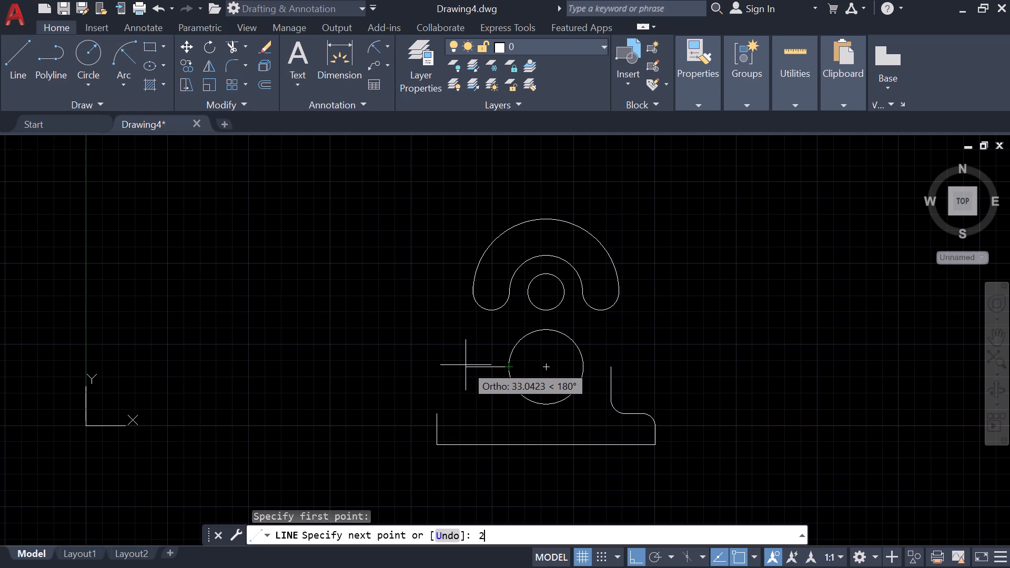
key(period)
key(4)
key(Return)
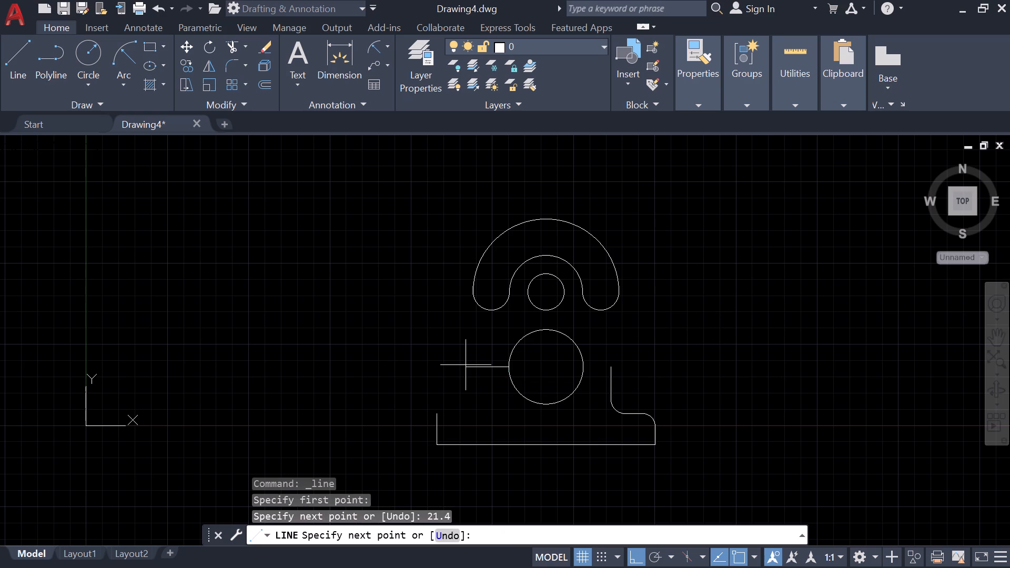
click(481, 414)
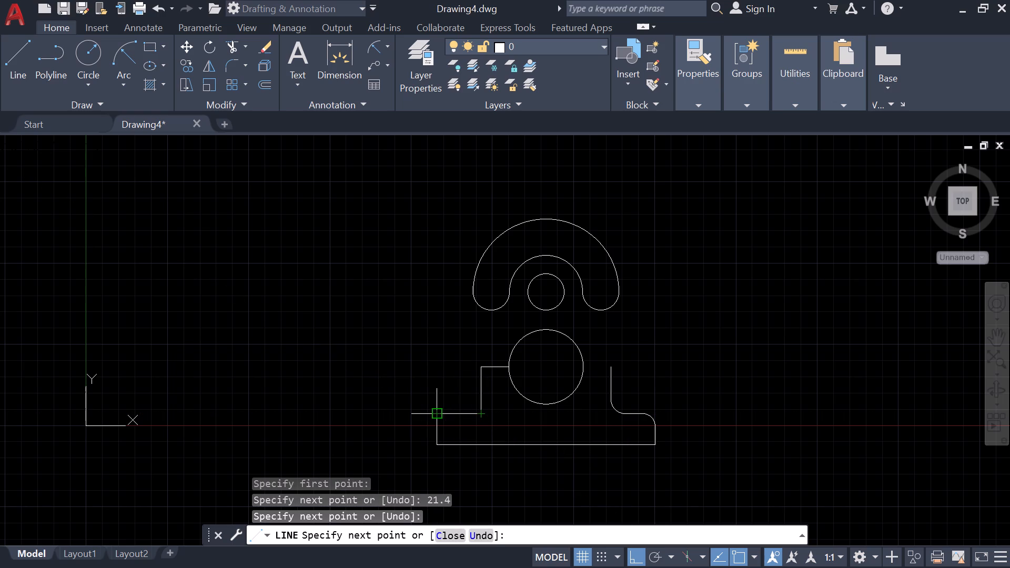
click(437, 417)
right_click(421, 370)
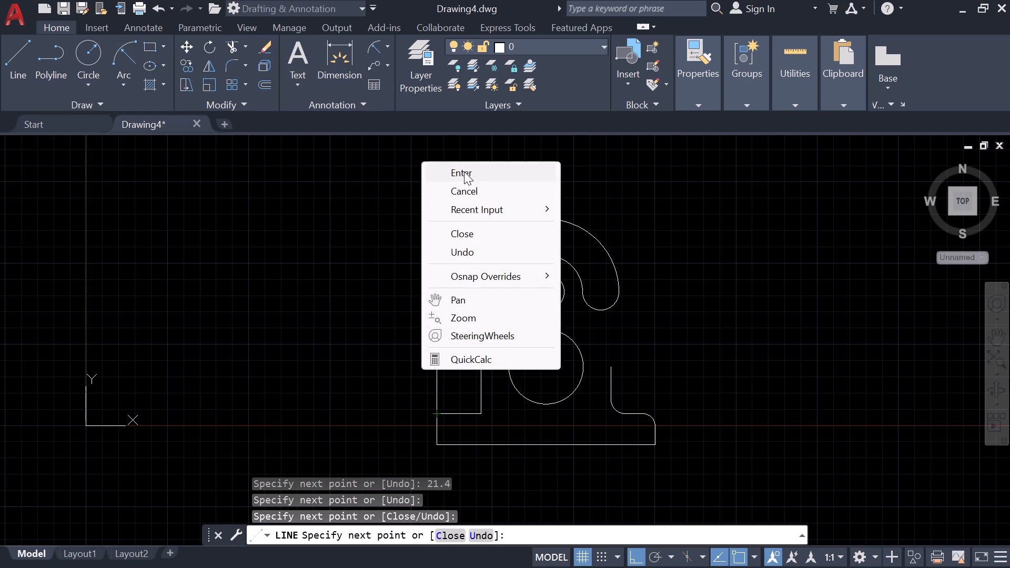
click(464, 171)
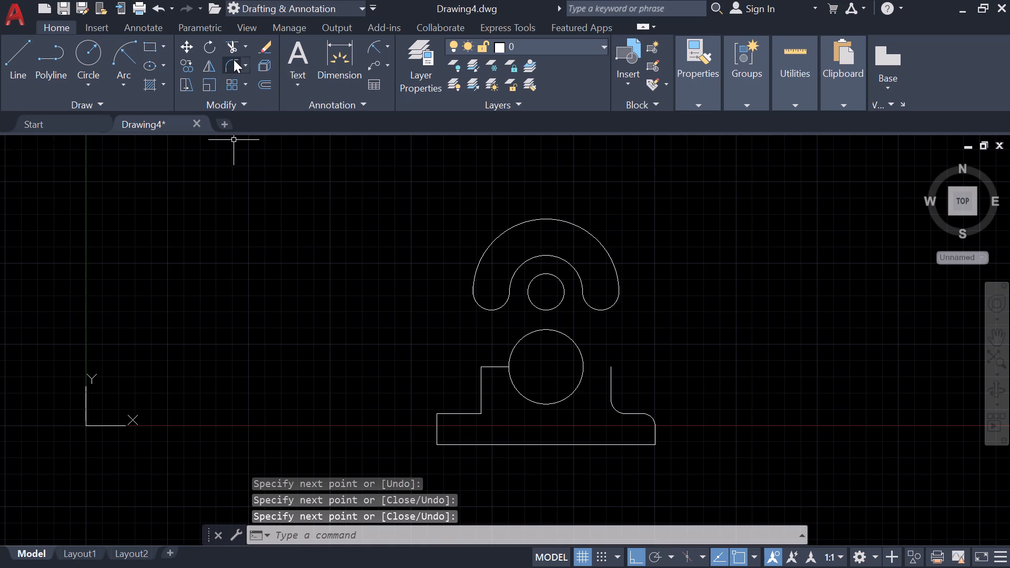
Fillet the outer top corner of the base's left-hand step with a radius of 10, using the Multiple option.
click(233, 59)
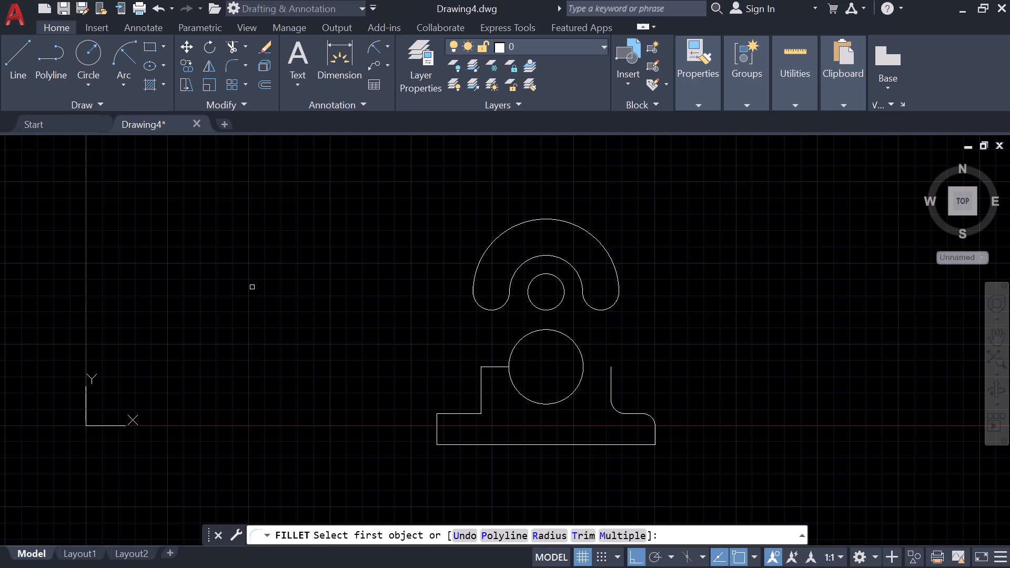
click(545, 535)
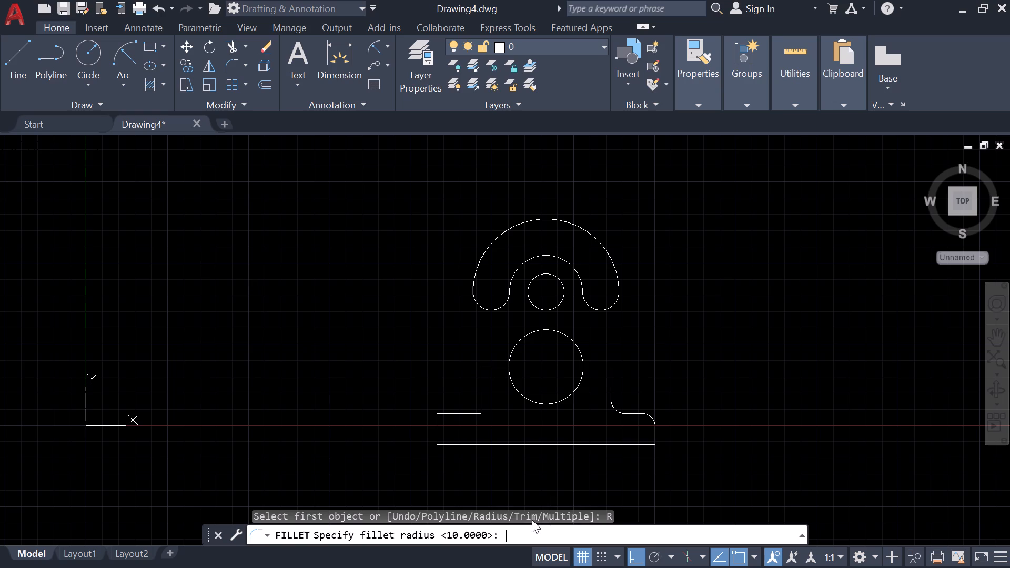
key(1)
key(0)
key(Return)
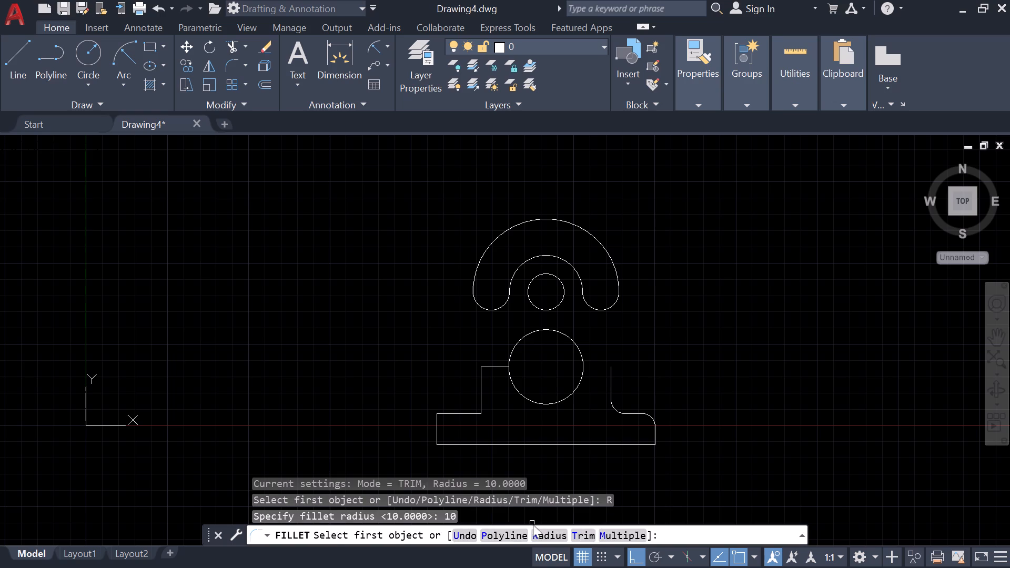
click(623, 535)
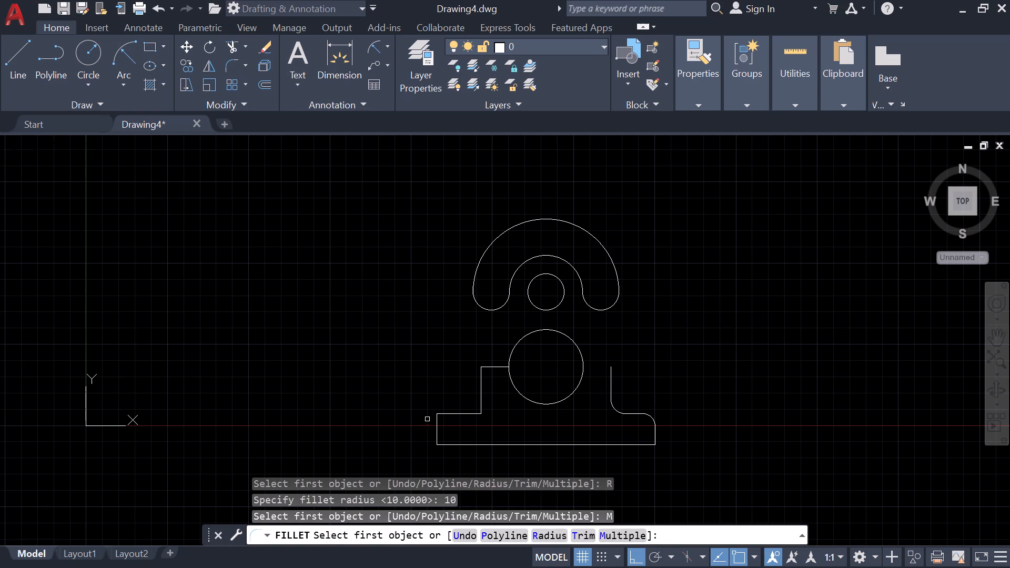
click(438, 425)
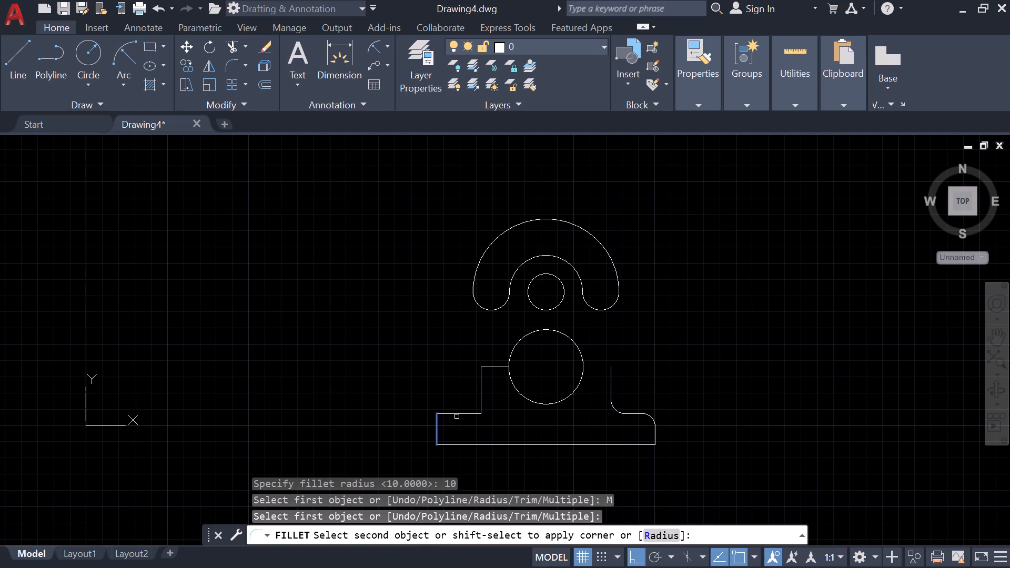
click(457, 413)
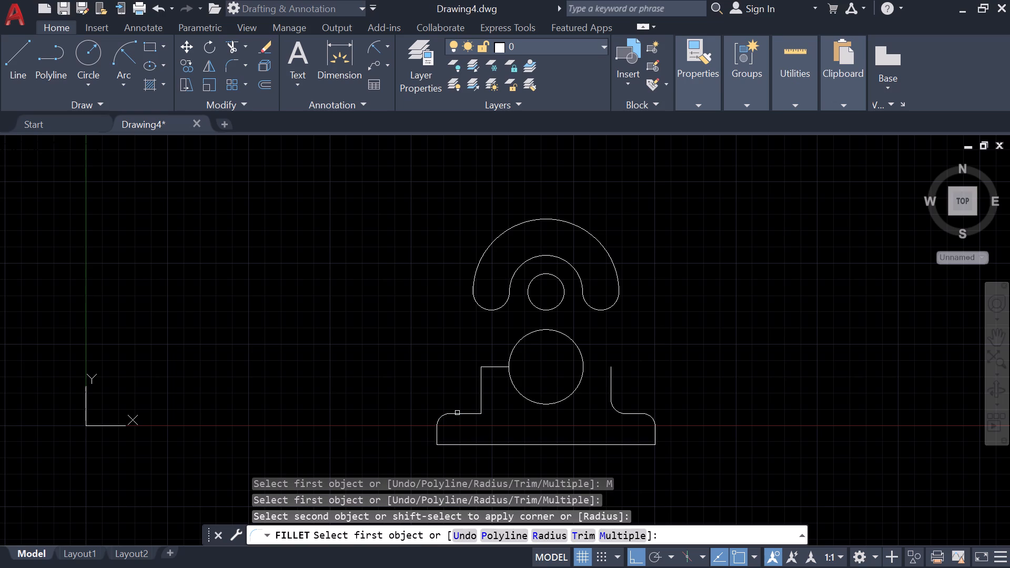
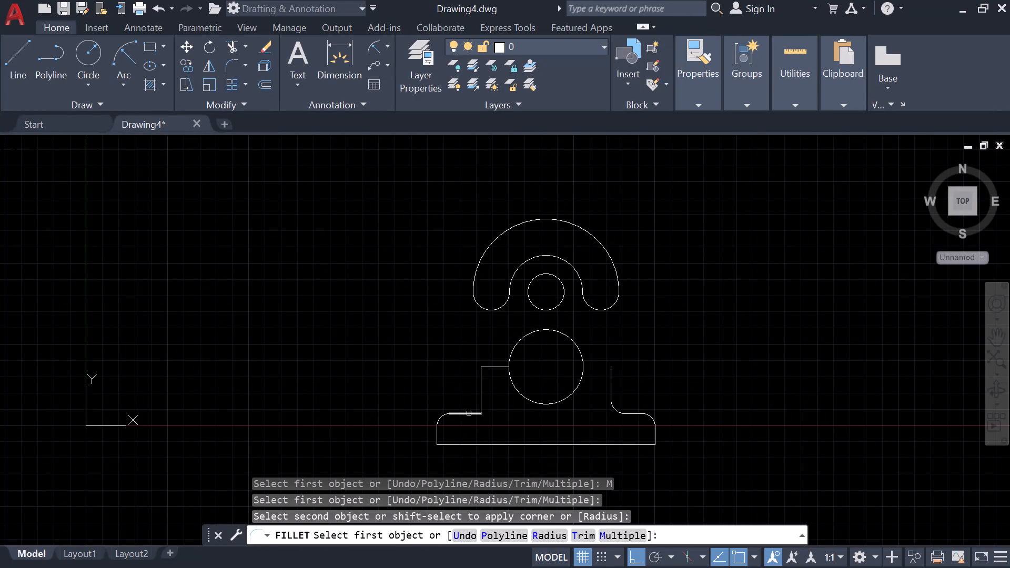
Fillet the inner corner between the left-hand step's horizontal edge and the upright line, keeping the current fillet radius.
click(469, 413)
click(480, 396)
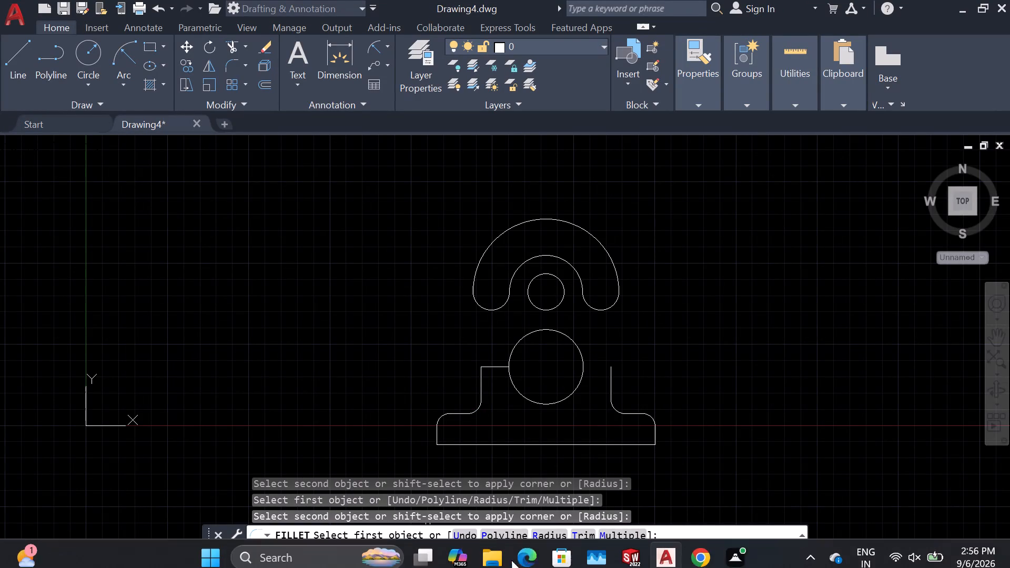
right_click(201, 240)
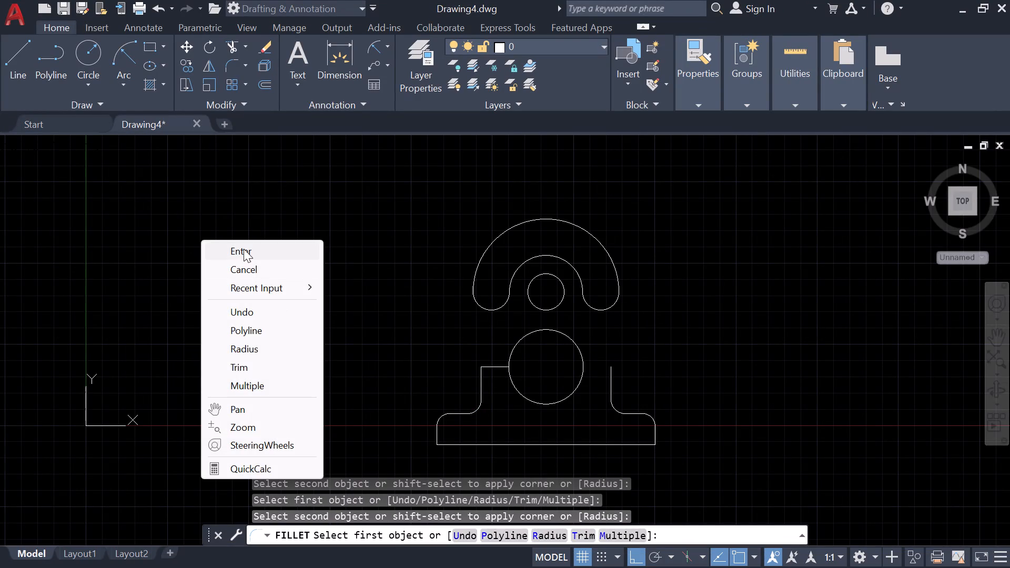
click(244, 249)
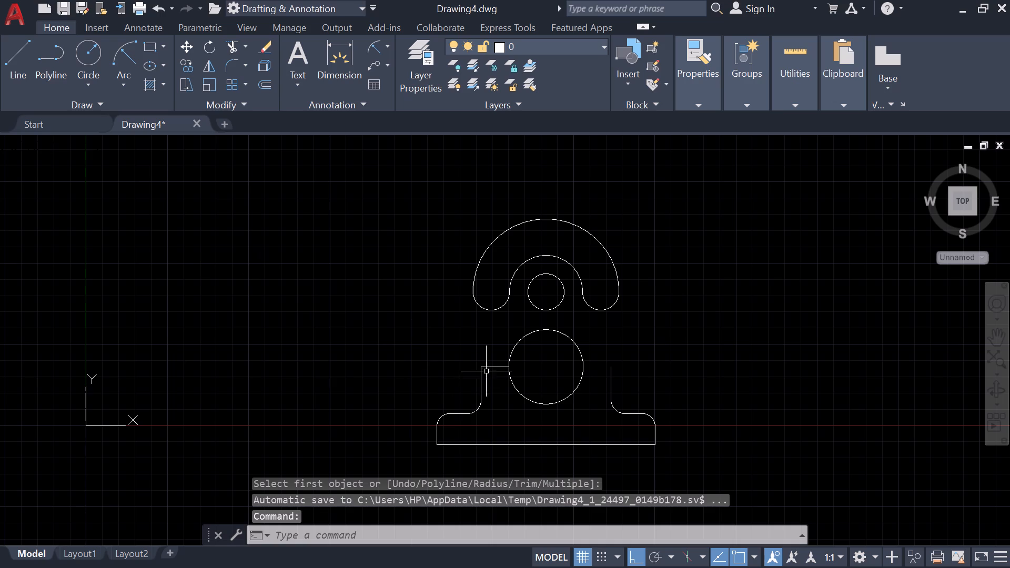
Trim away the short horizontal line between the lower circle's left quadrant and the top of the left upright.
click(228, 46)
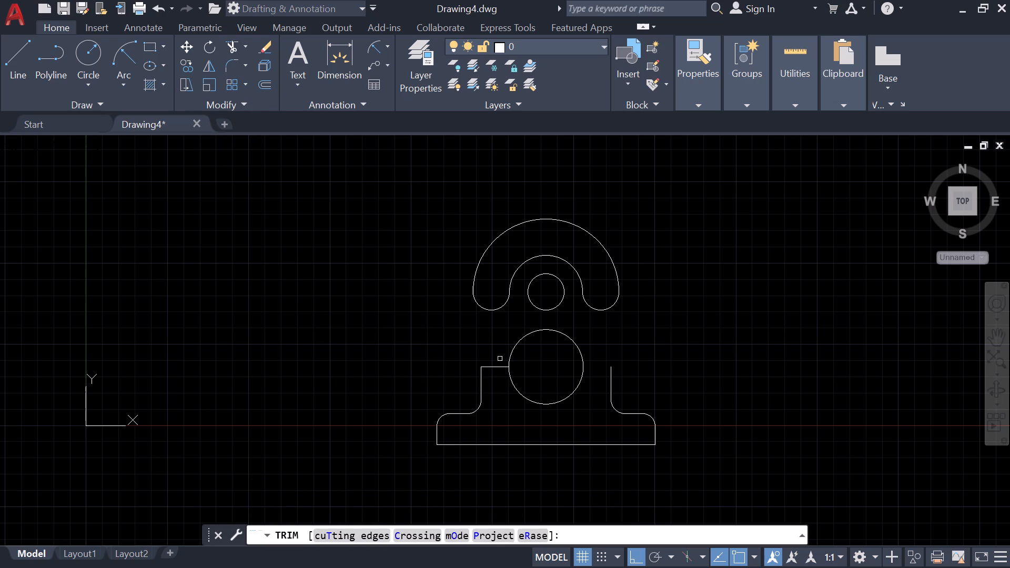
click(496, 368)
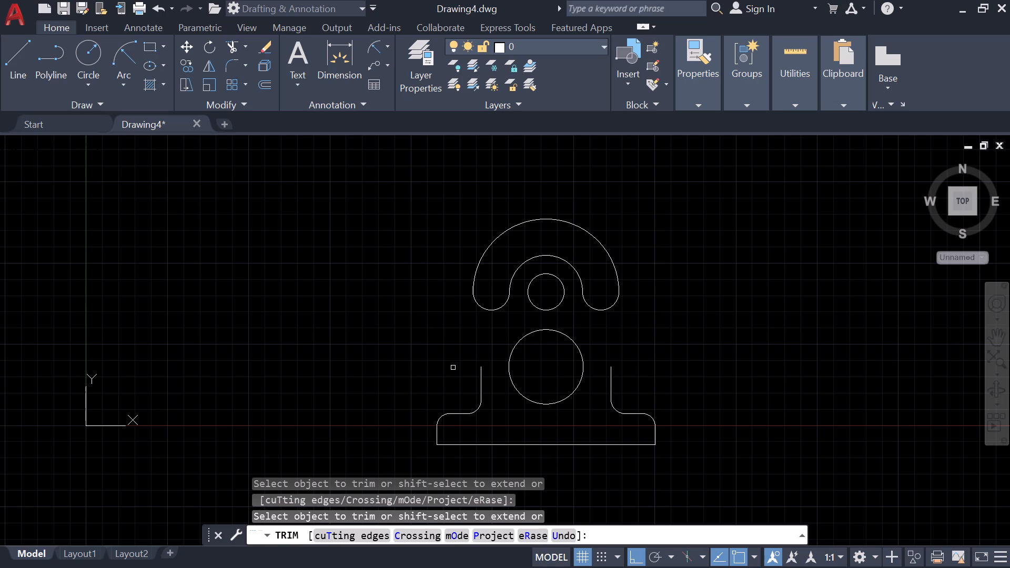
right_click(453, 368)
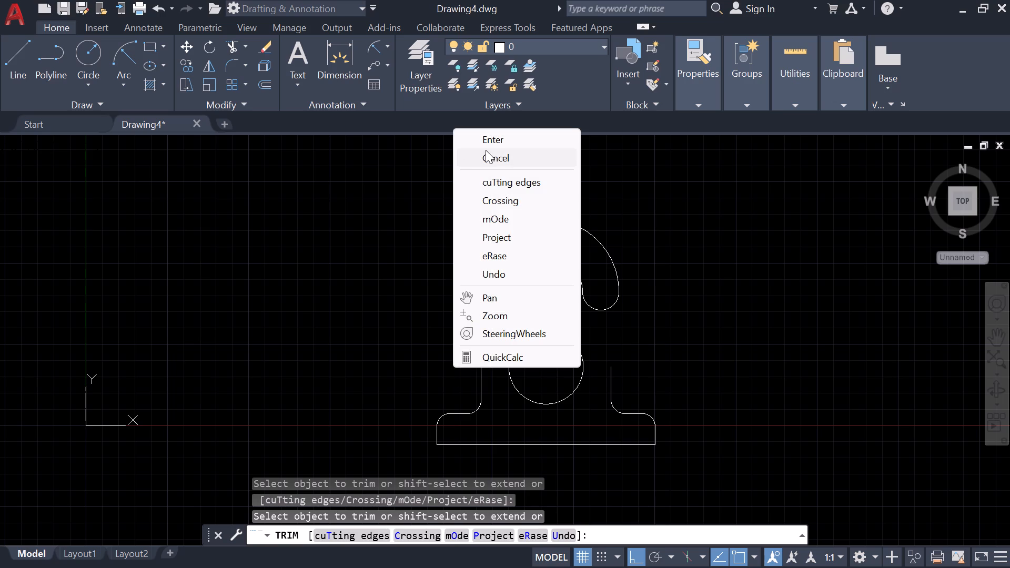
click(497, 140)
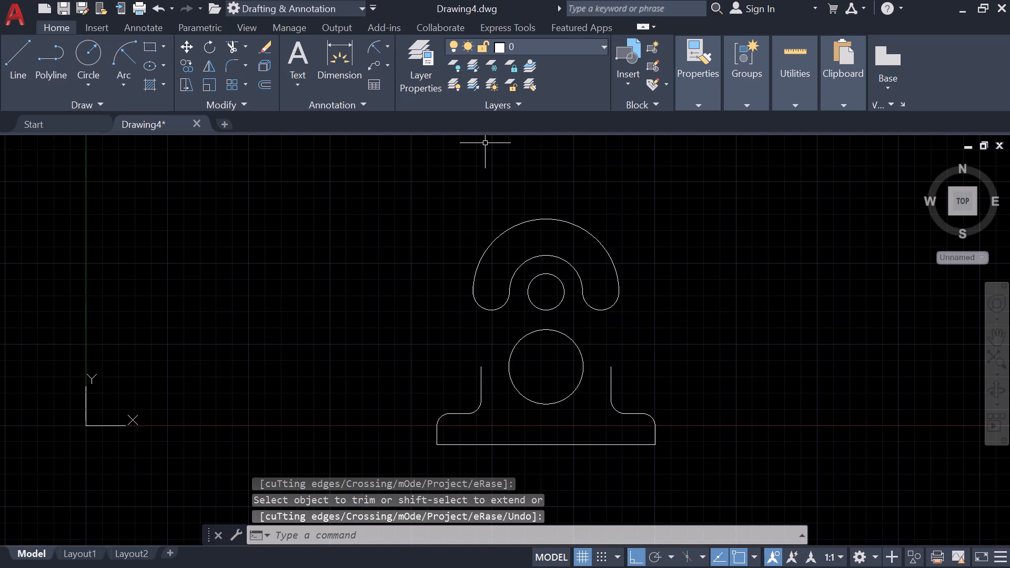
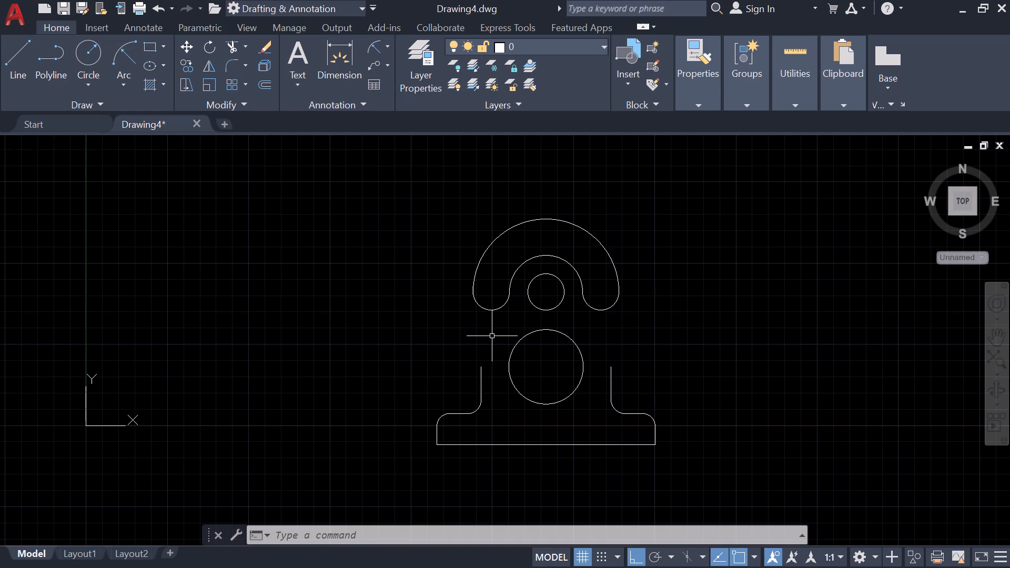
Mirror both upright lines upward about the lower circle's horizontal centerline, from its left quadrant to its right quadrant, keeping the source lines.
click(481, 383)
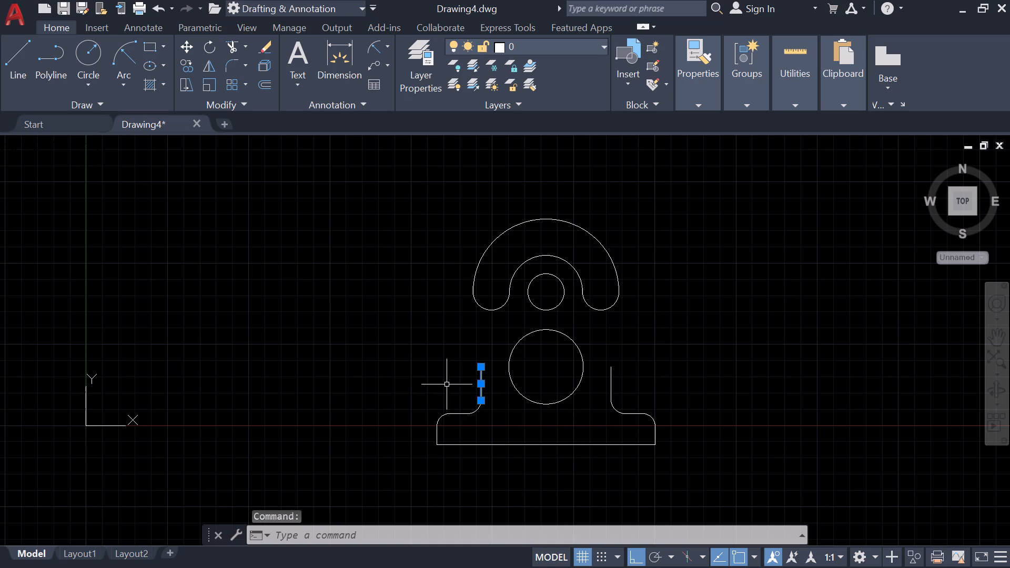
shift+click(611, 377)
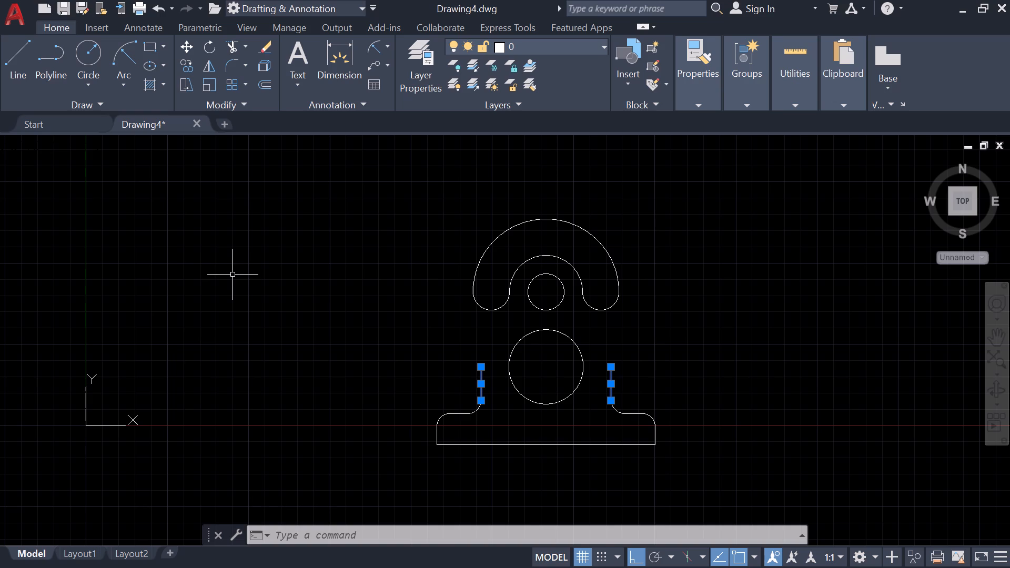
click(207, 66)
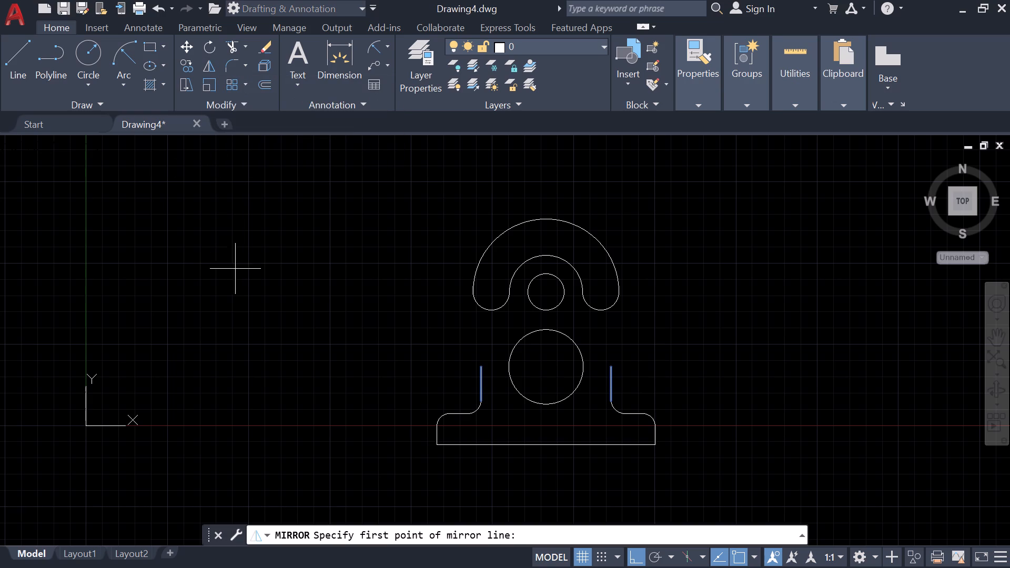
click(510, 363)
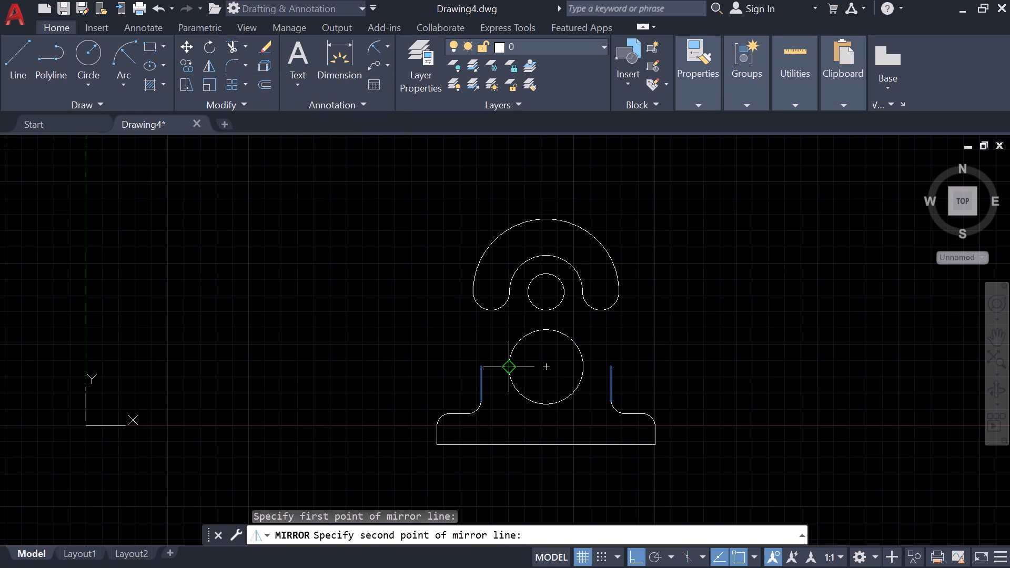
click(588, 368)
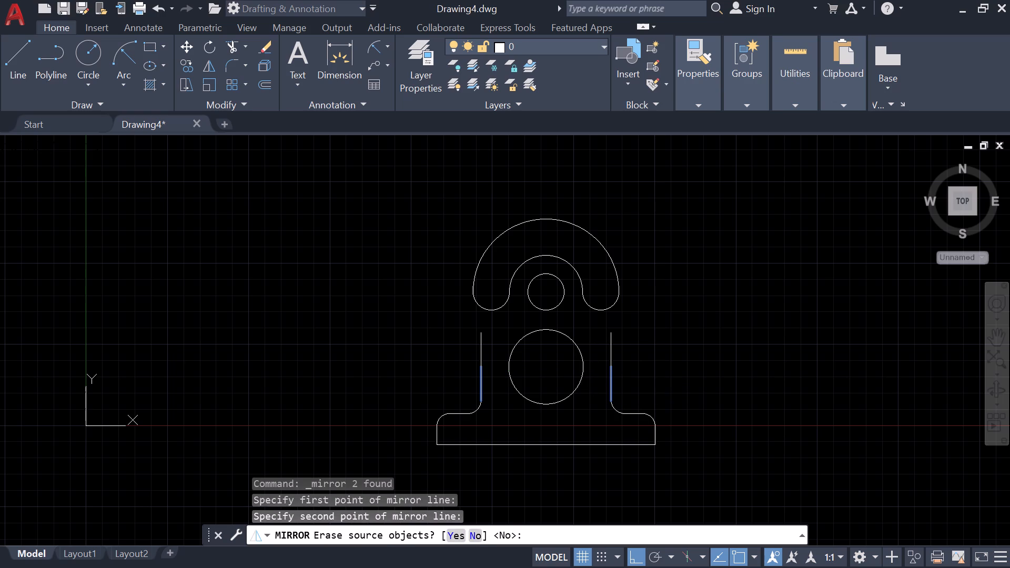
right_click(663, 360)
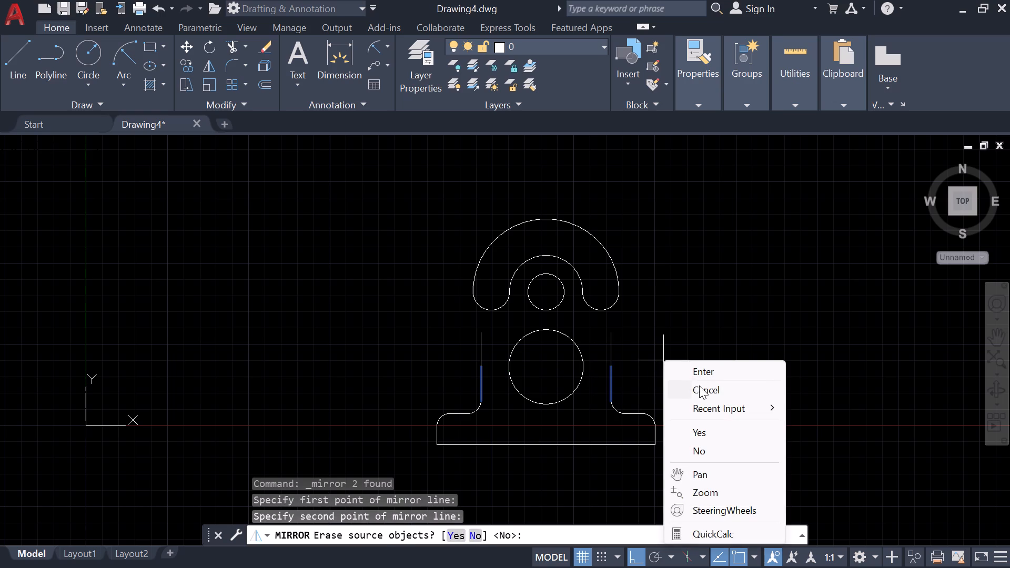
click(719, 369)
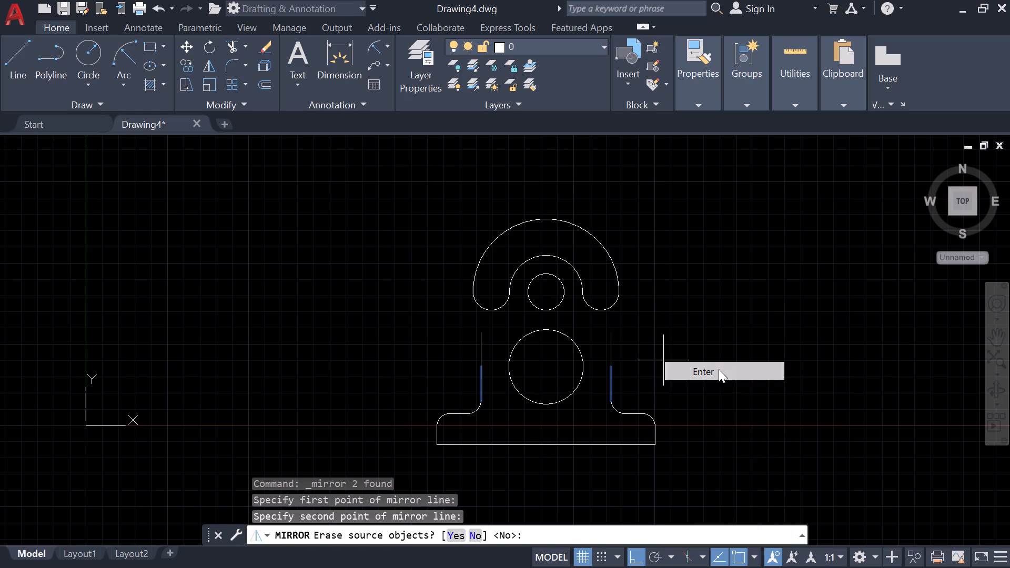
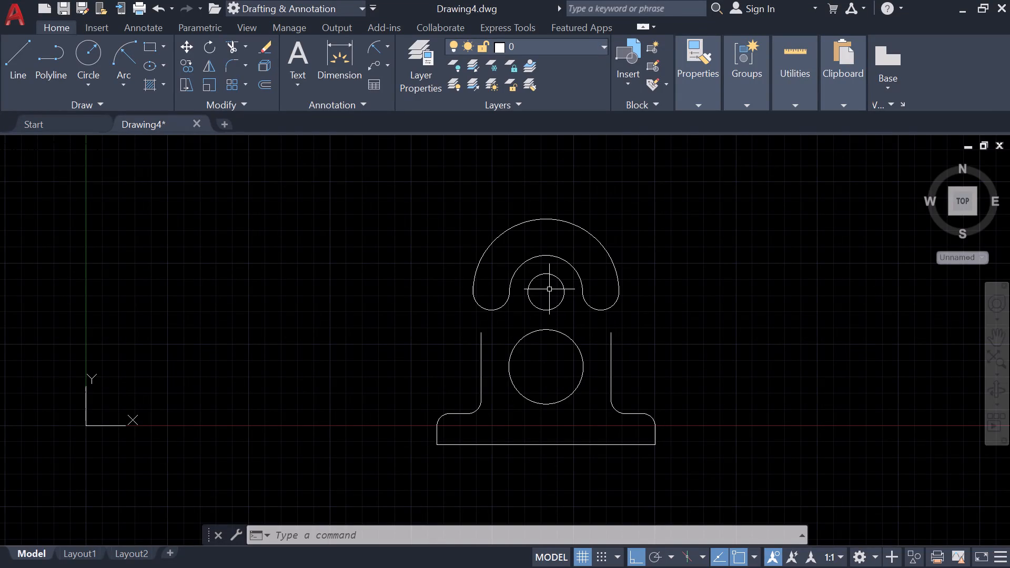
Draw a circle of radius 31.6 with its center tracked 145.5 units at 90° from the center of the small circle under the arch.
click(96, 49)
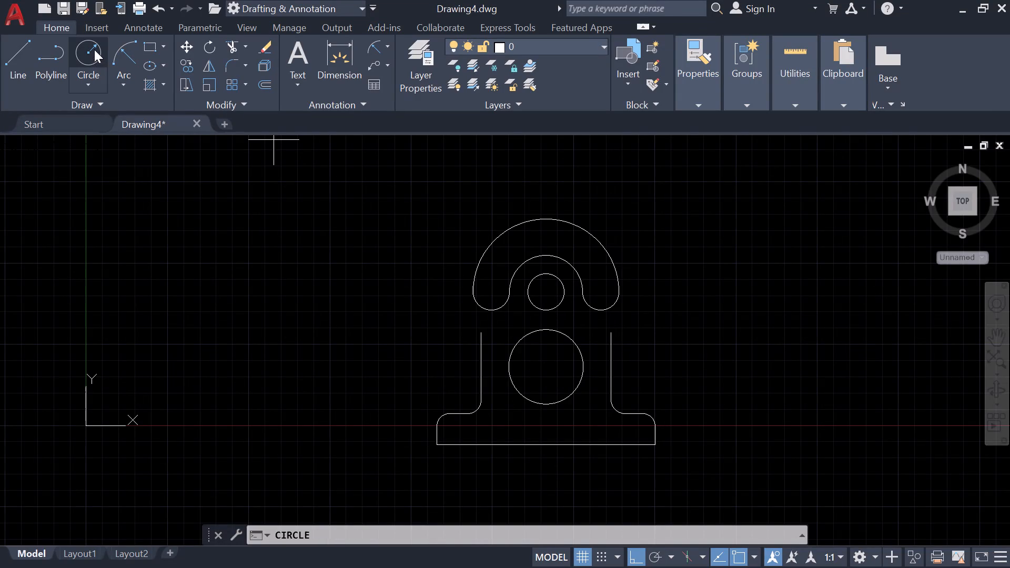
key(t)
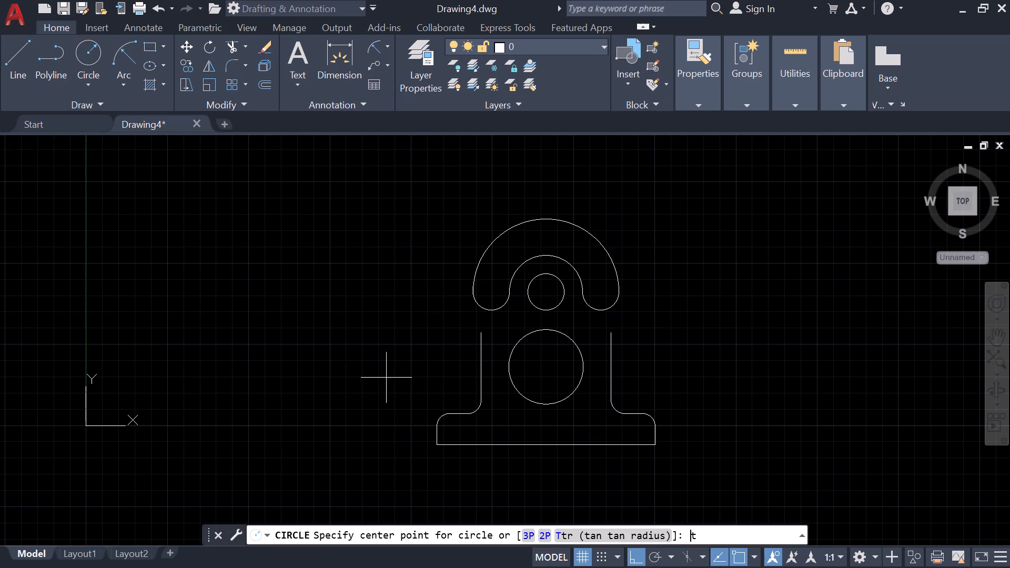
key(k)
key(Return)
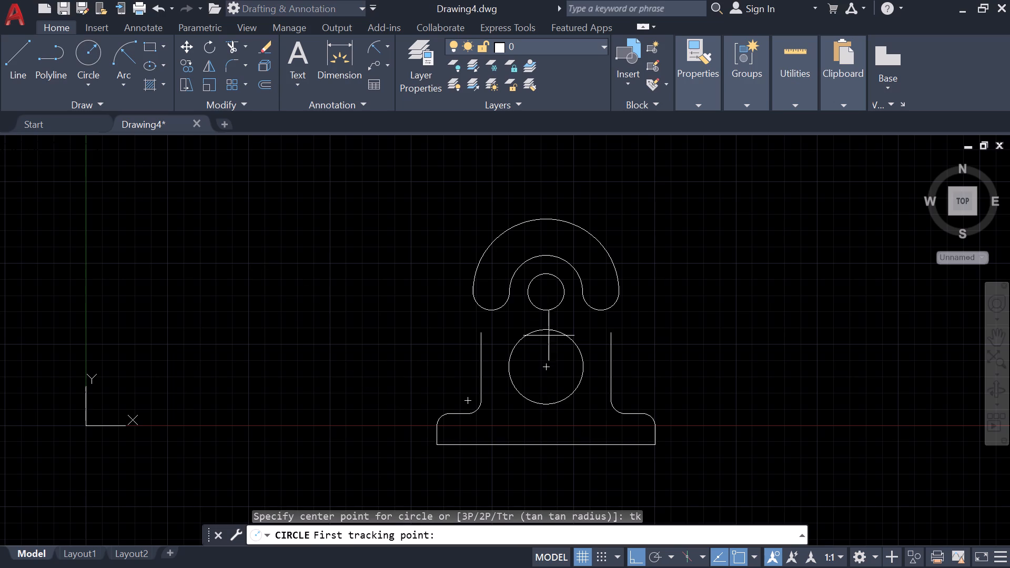
click(550, 290)
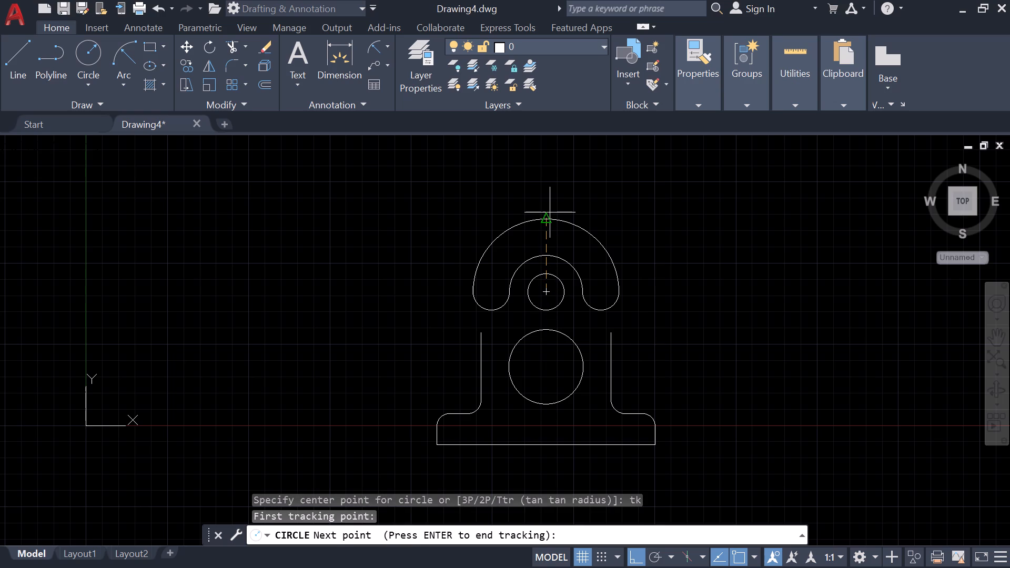
scroll(550, 212, up, 1)
middle_drag(549, 204, 532, 271)
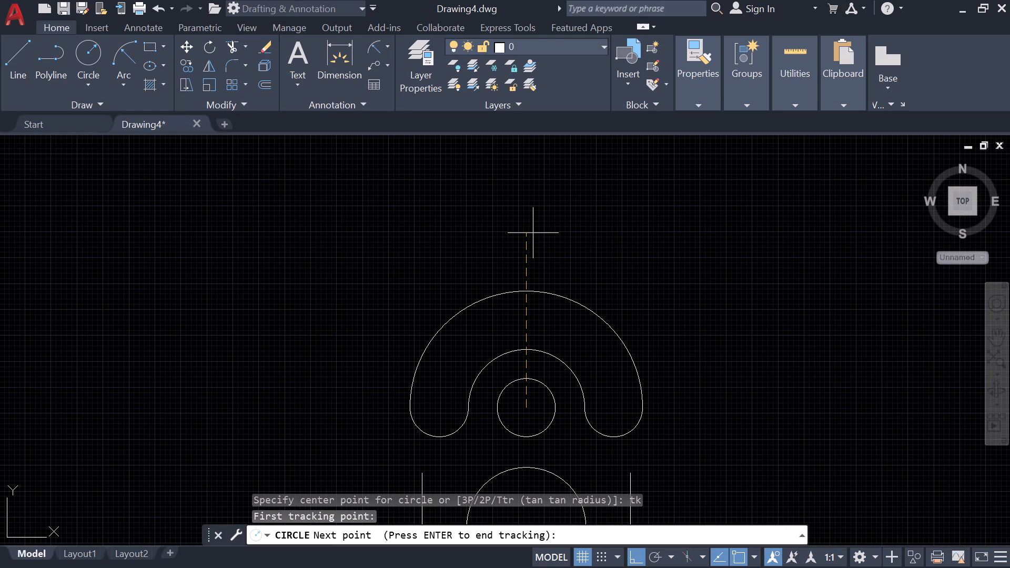
key(shift+at)
key(1)
text(45)
key(period)
key(5)
key(shift+less)
text(90)
key(Return)
key(Return)
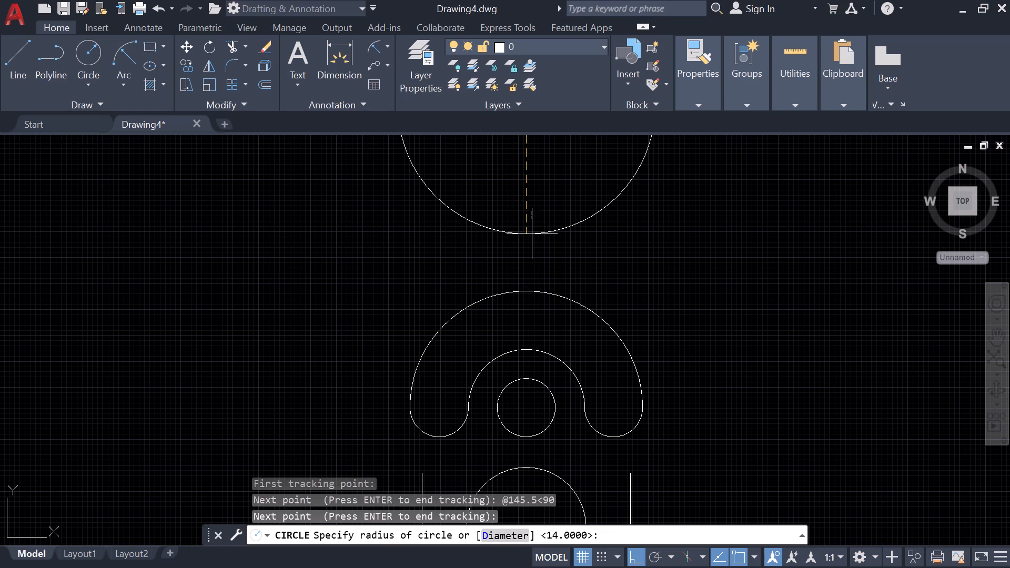
scroll(566, 194, up, 1)
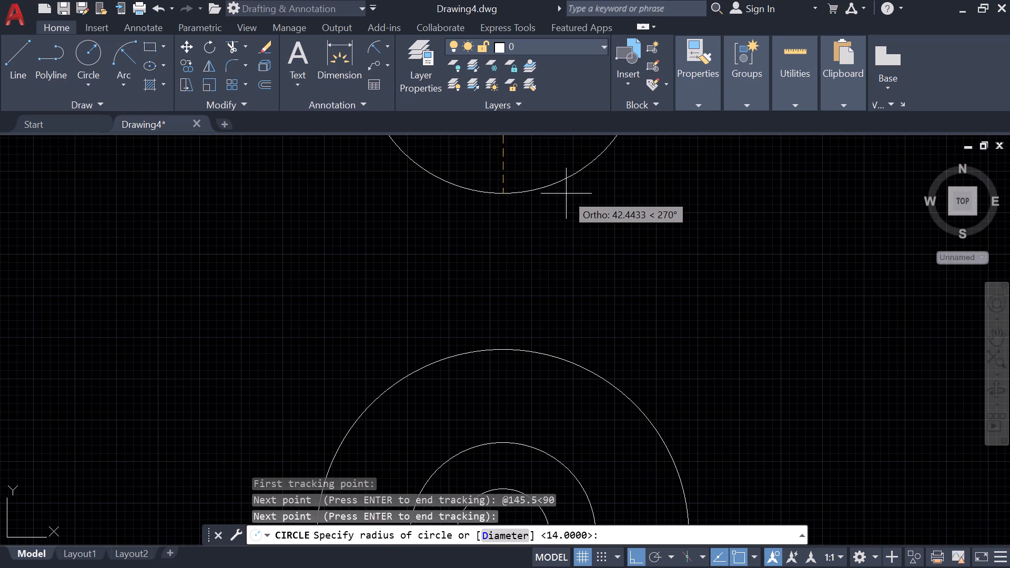
middle_drag(562, 196, 561, 389)
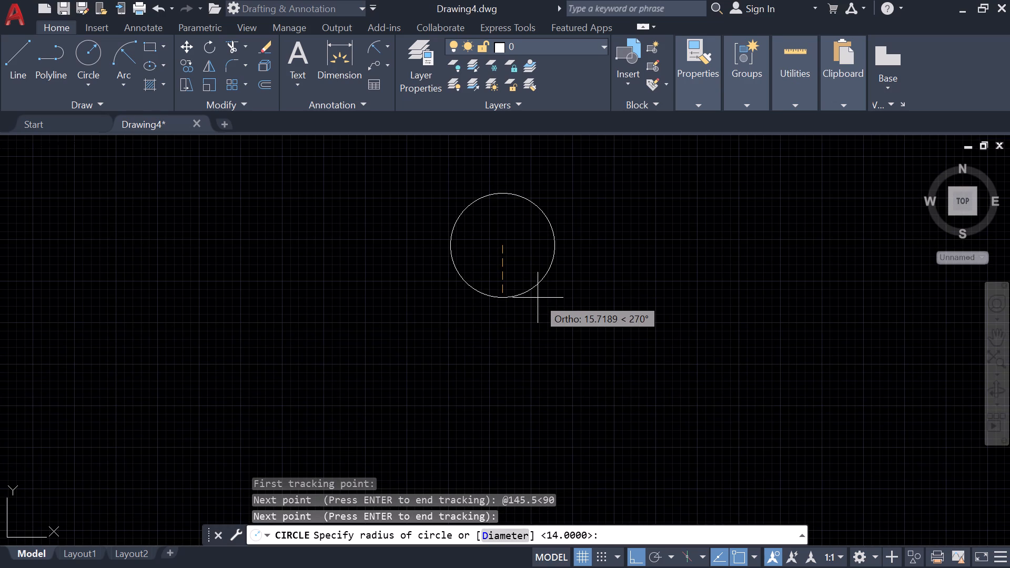
text(32)
key(BackSpace)
key(1)
text(.6)
key(Return)
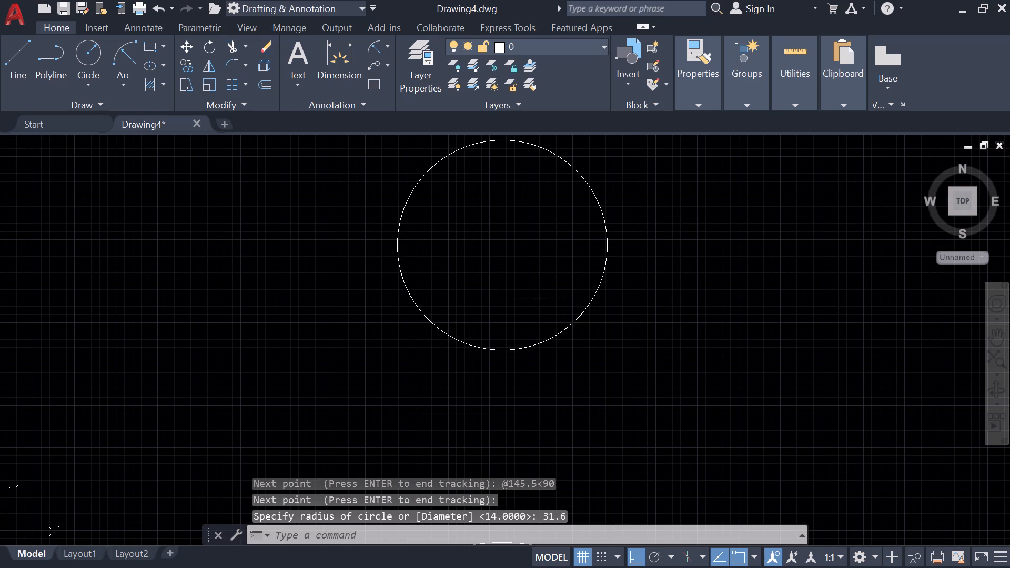
Draw a concentric circle of diameter 36.7 at the center of the new circle above the arch.
click(91, 46)
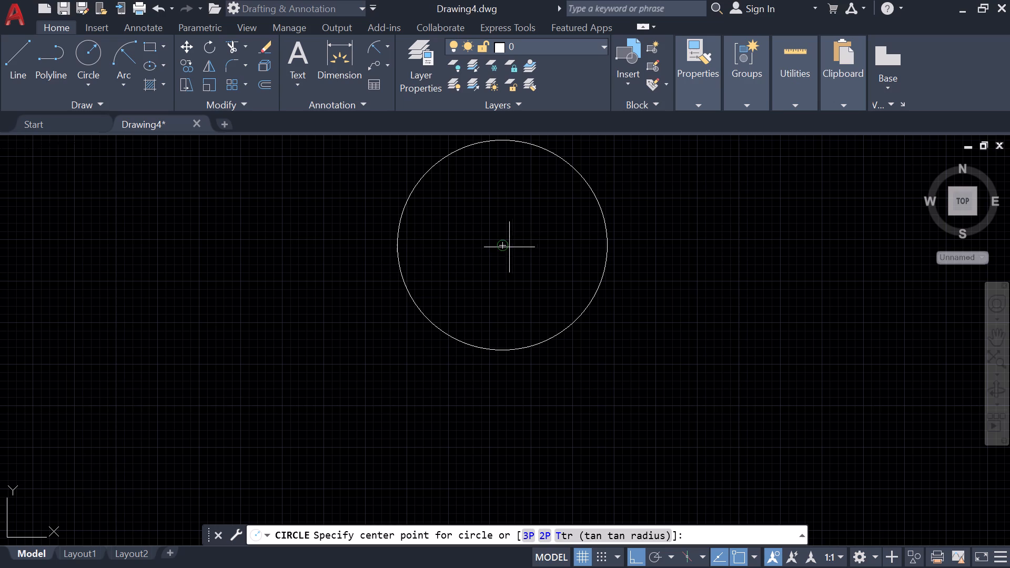
click(507, 242)
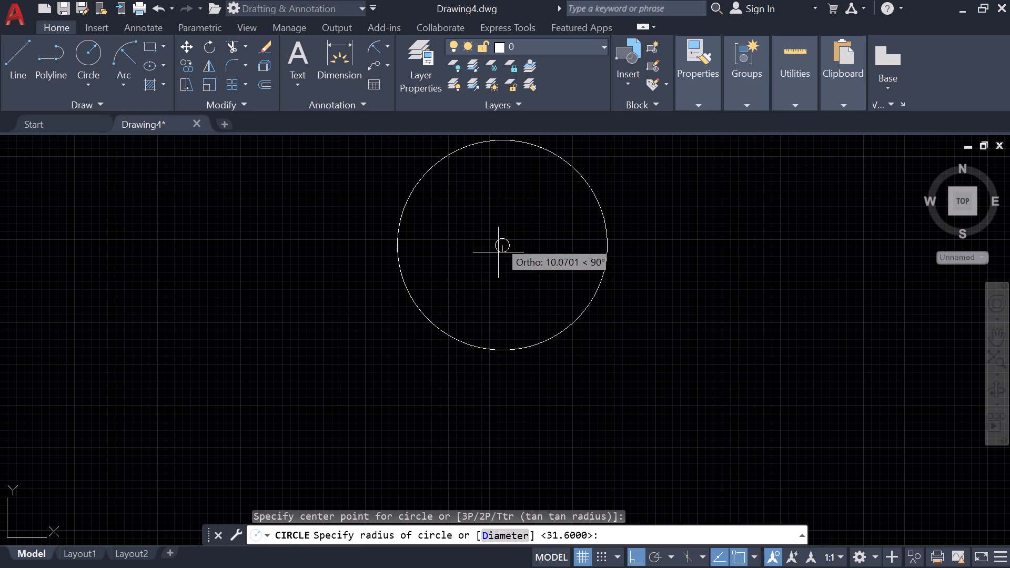
click(500, 535)
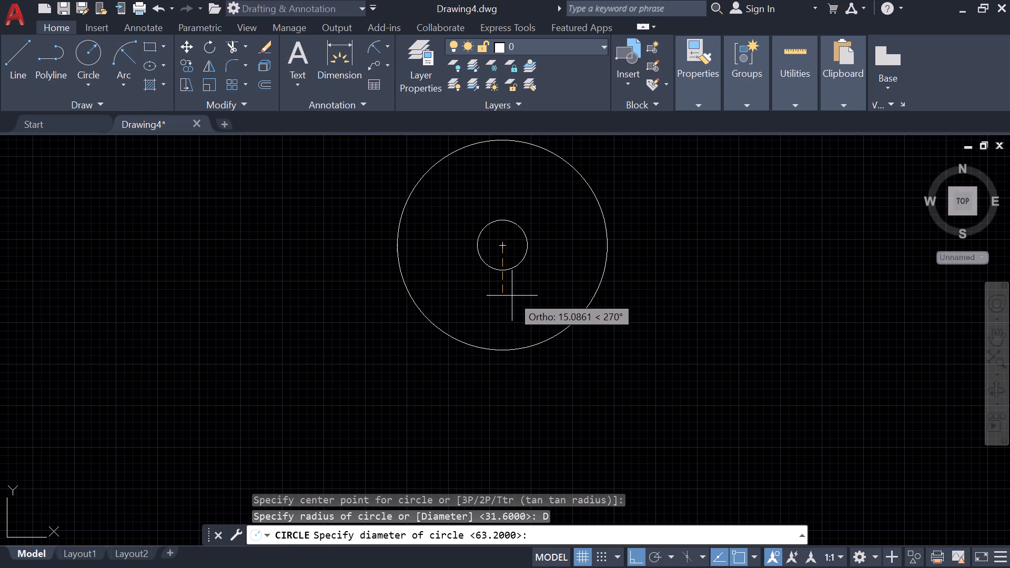
text(36)
key(shift+greater)
key(BackSpace)
key(period)
key(7)
key(Return)
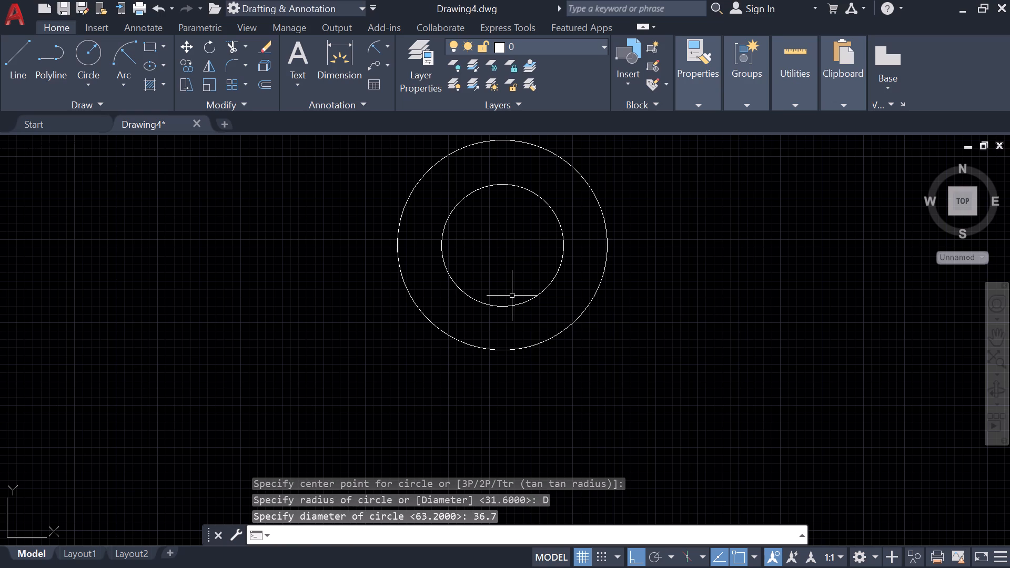
Start another circle for the figure with the Circle command.
scroll(483, 392, down, 1)
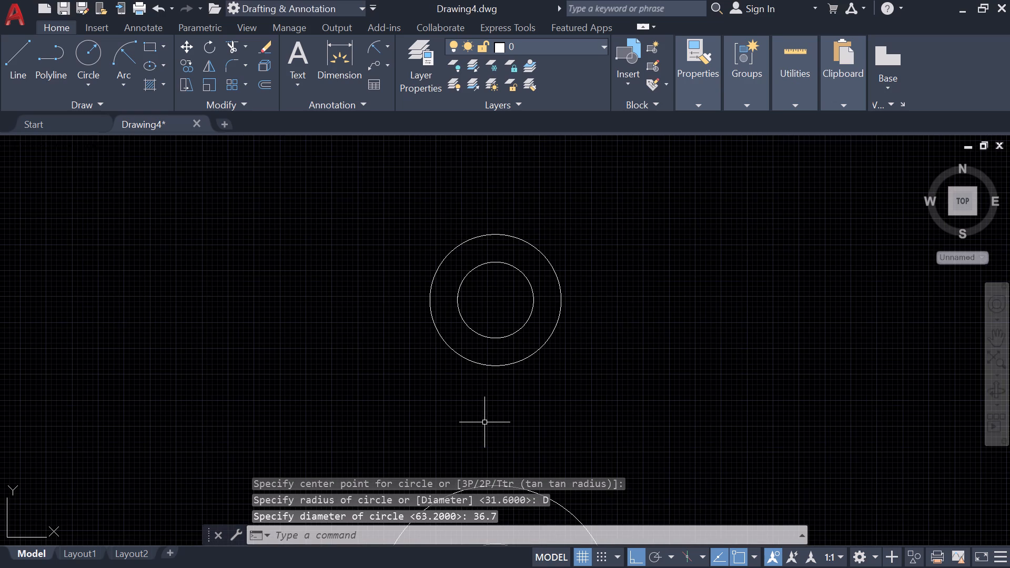
scroll(484, 422, down, 2)
scroll(484, 431, up, 1)
middle_drag(493, 456, 519, 284)
scroll(519, 284, up, 2)
scroll(519, 284, down, 2)
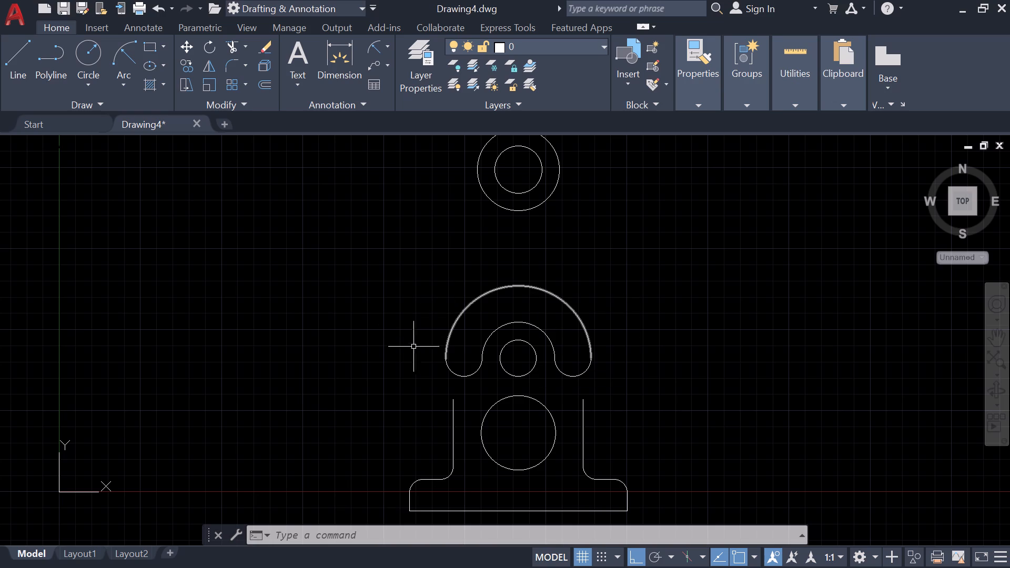
click(86, 53)
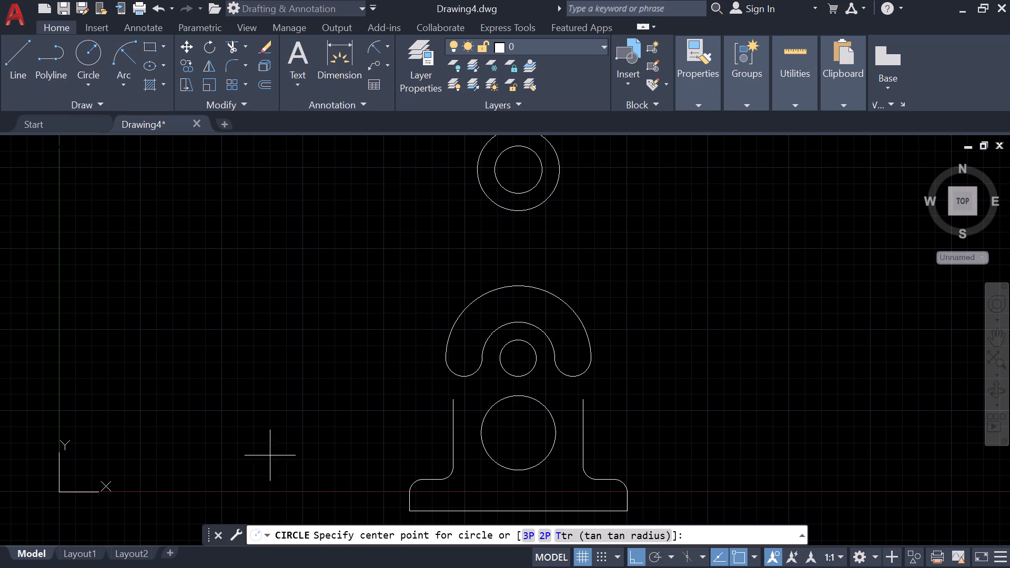
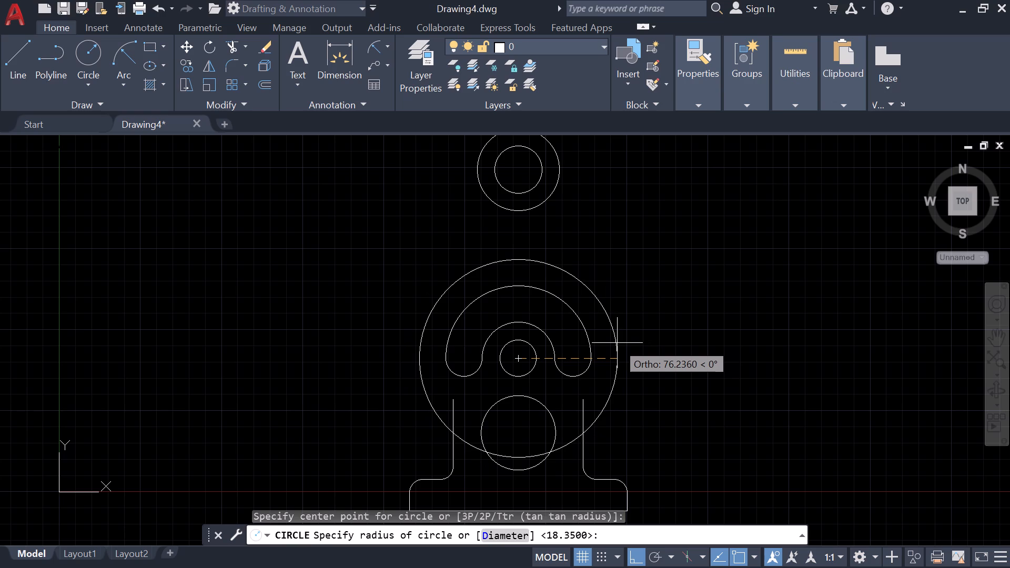
Draw a 14-unit horizontal line outward from the right end of the arch's outer arc.
key(Escape)
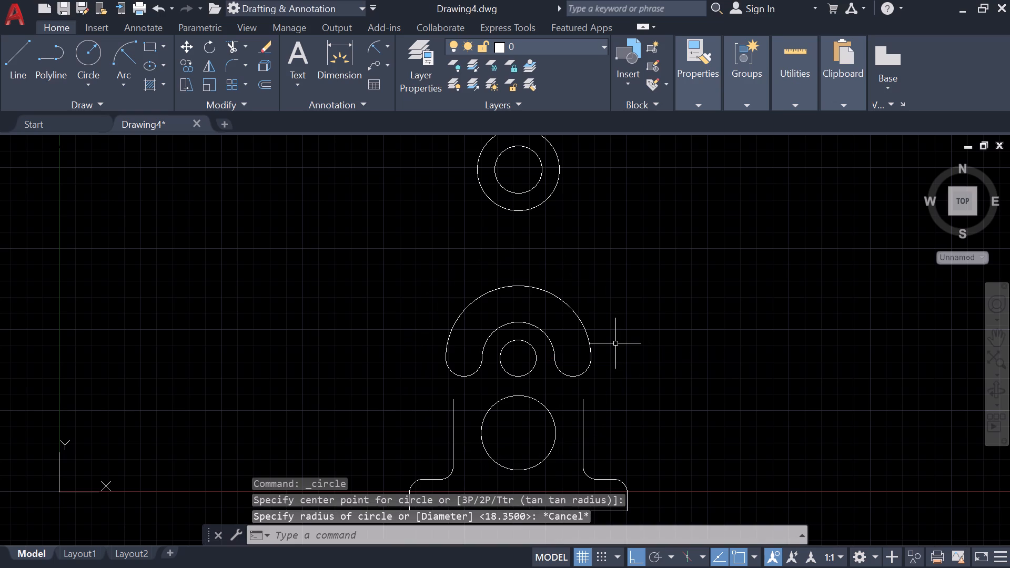
click(22, 48)
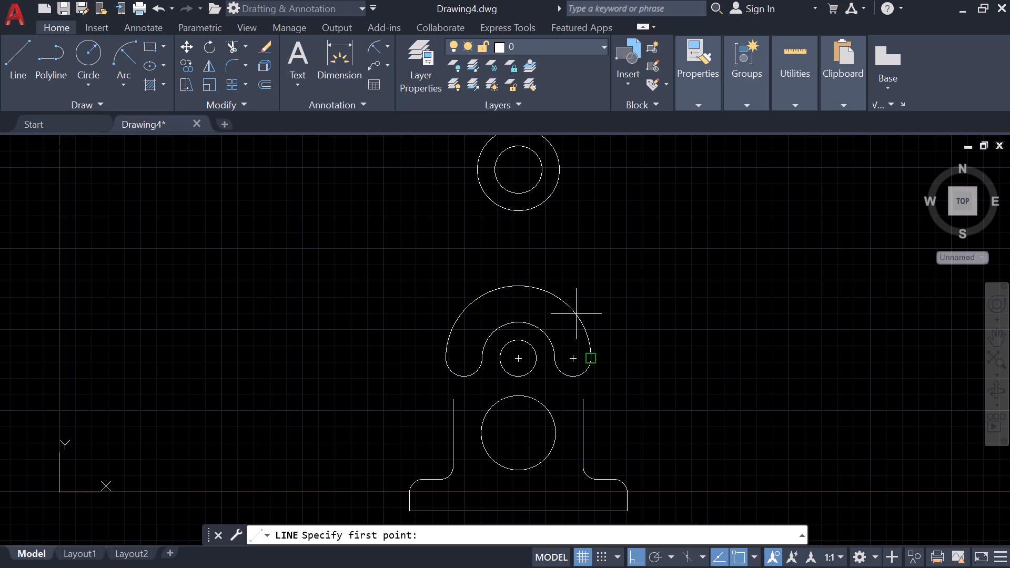
click(592, 359)
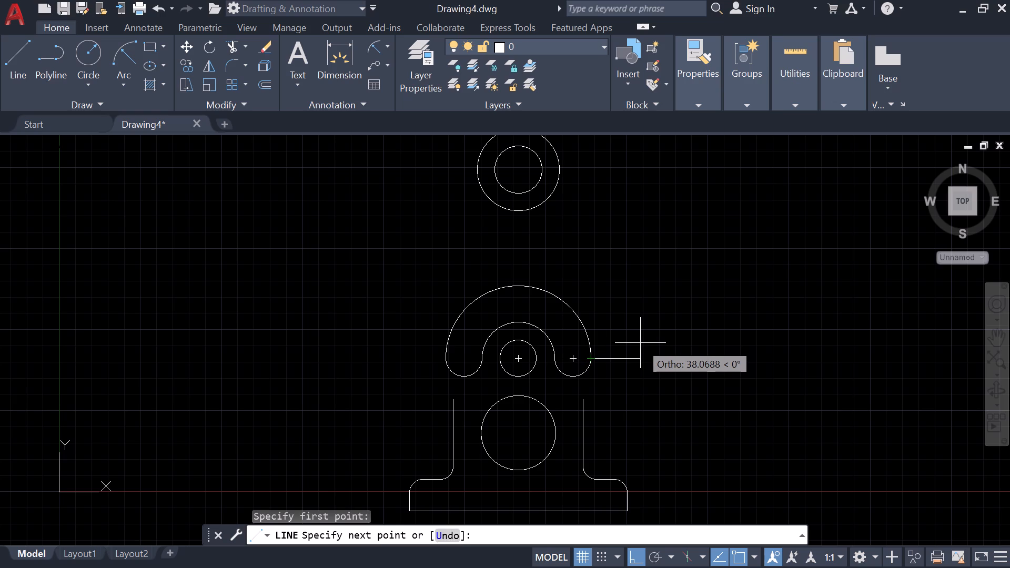
text(14)
key(Return)
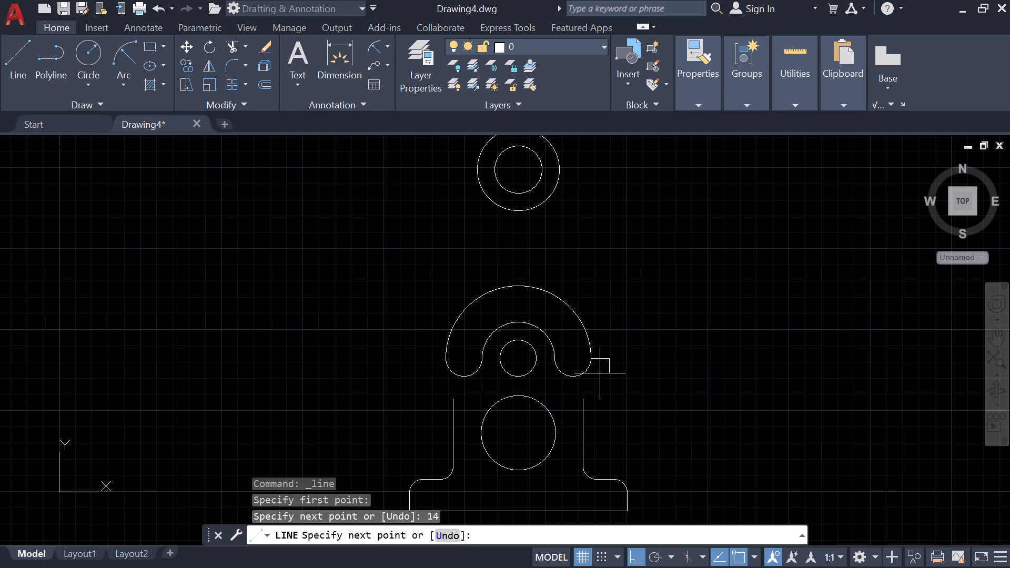
right_click(601, 381)
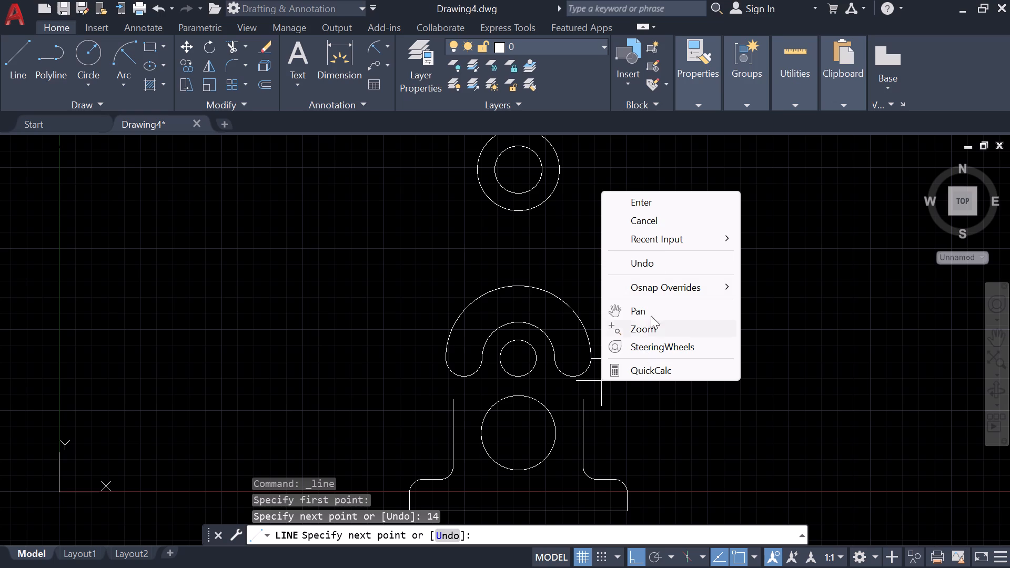
click(657, 202)
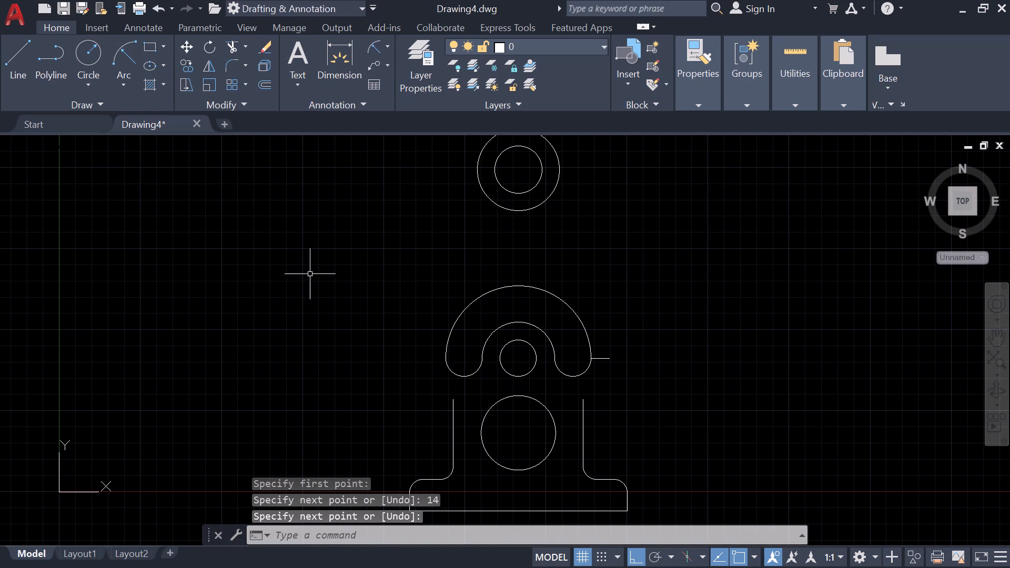
Draw a circle centered on the small circle under the arch, passing through the outer end of the 14-unit line.
click(95, 50)
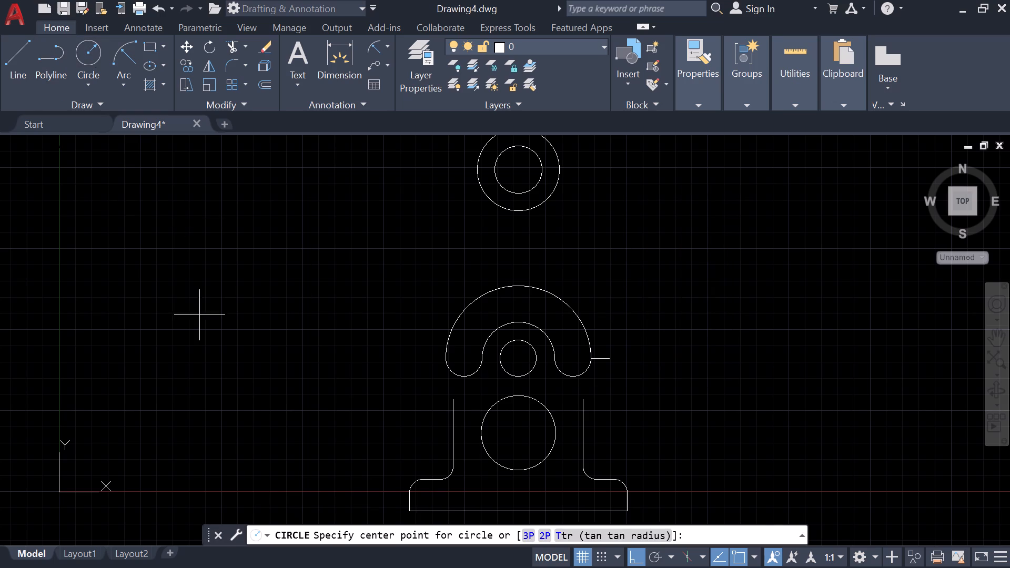
click(518, 352)
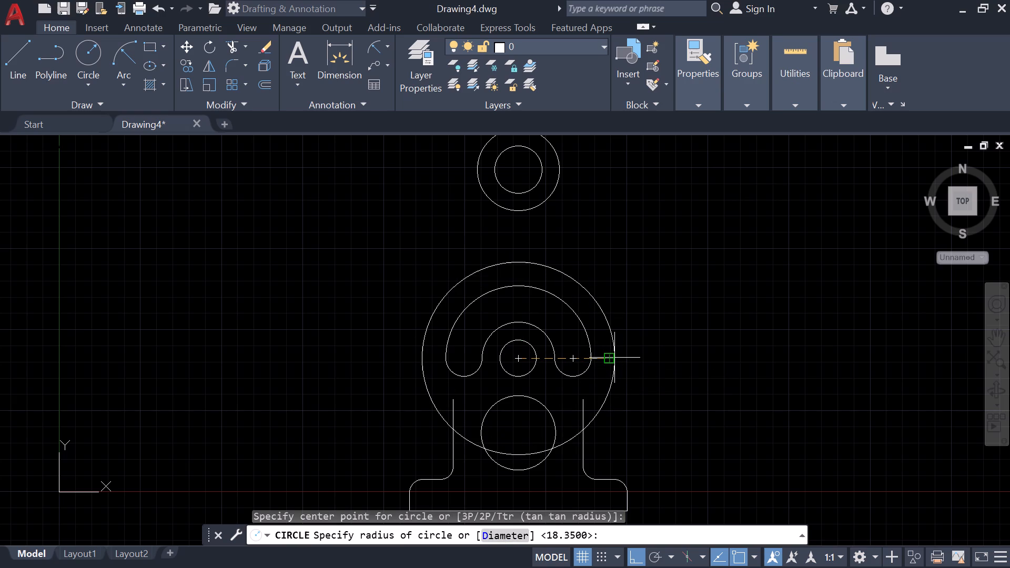
click(614, 357)
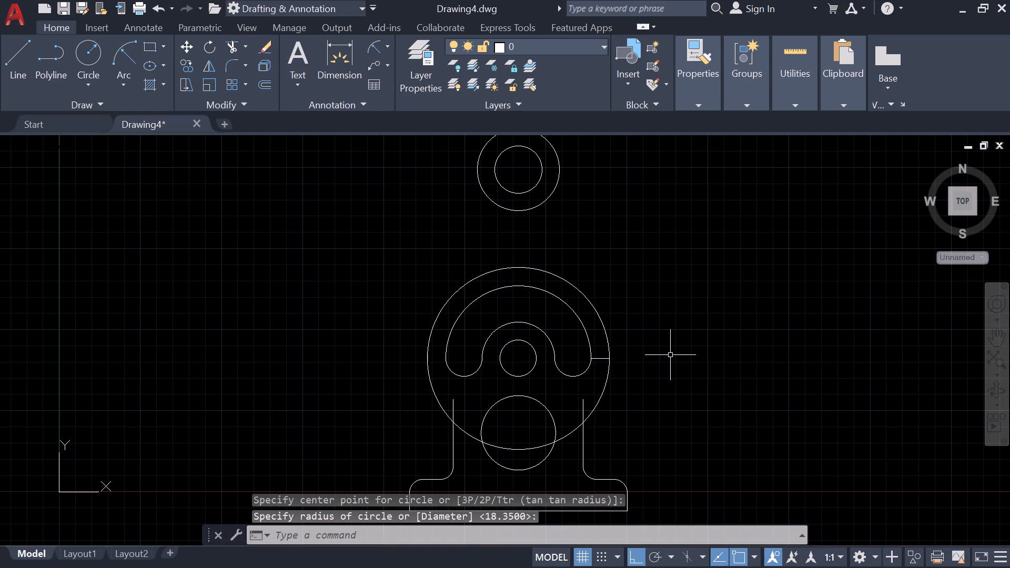
Erase the short 14-unit helper line between the arch and the large circle.
click(599, 359)
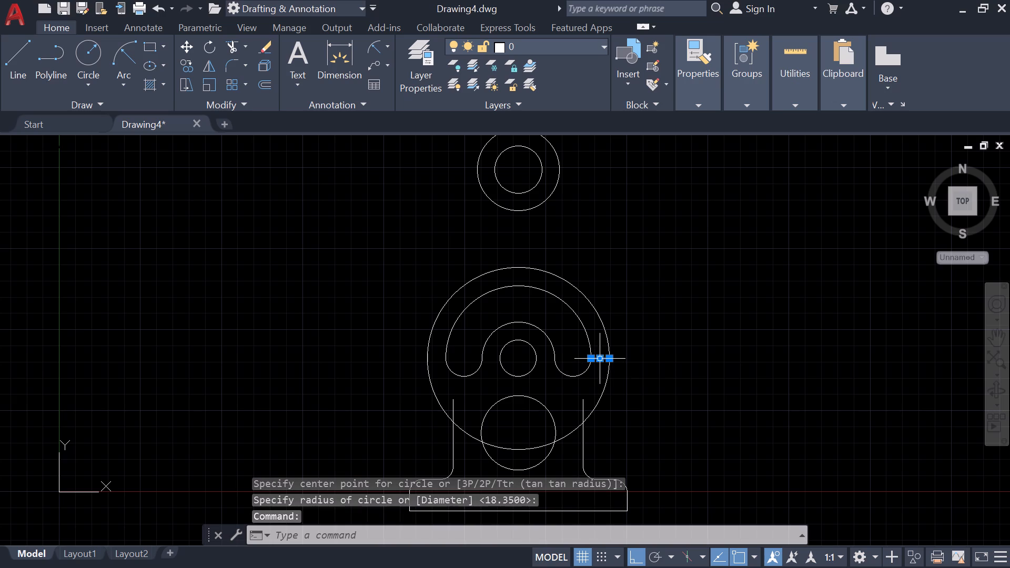
right_click(710, 370)
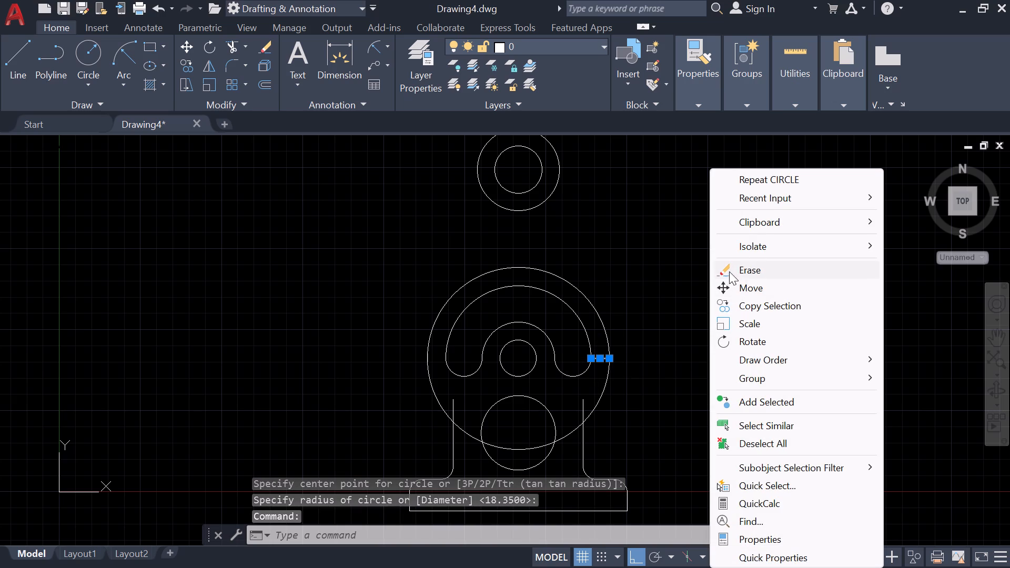
click(730, 271)
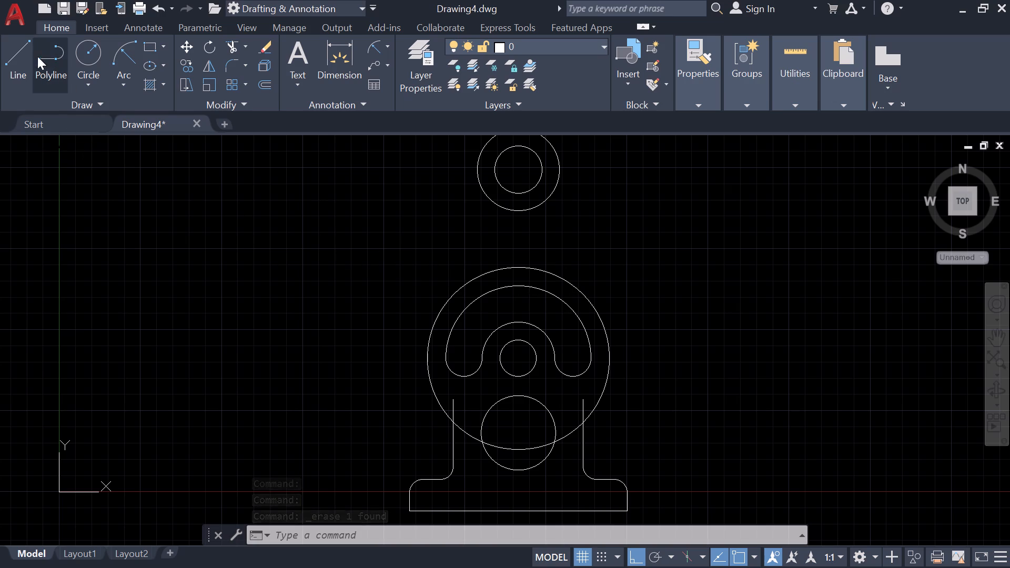
Draw a vertical line about 128.5 units downward from the left quadrant of the outer top circle into the arch.
click(24, 54)
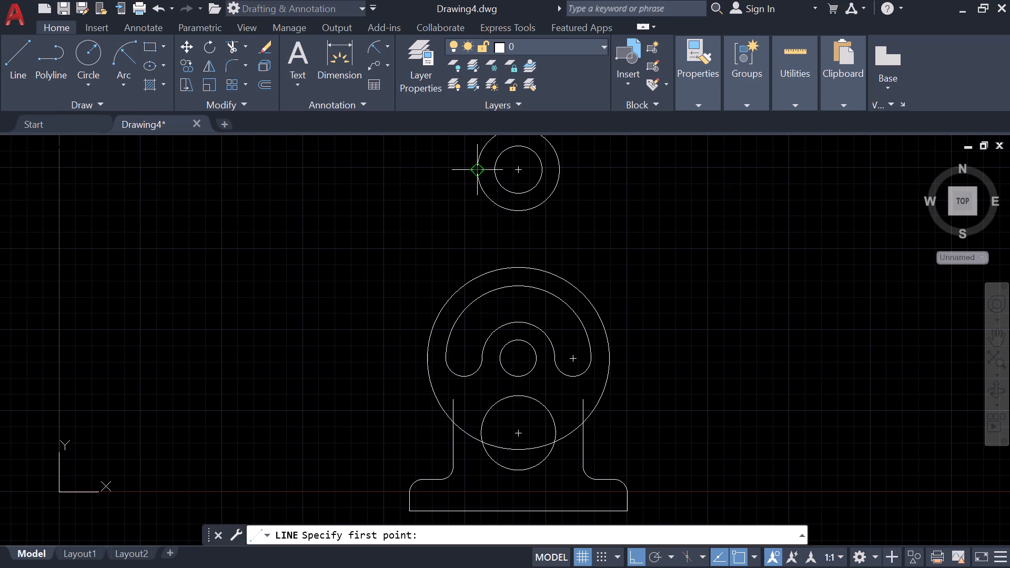
click(476, 166)
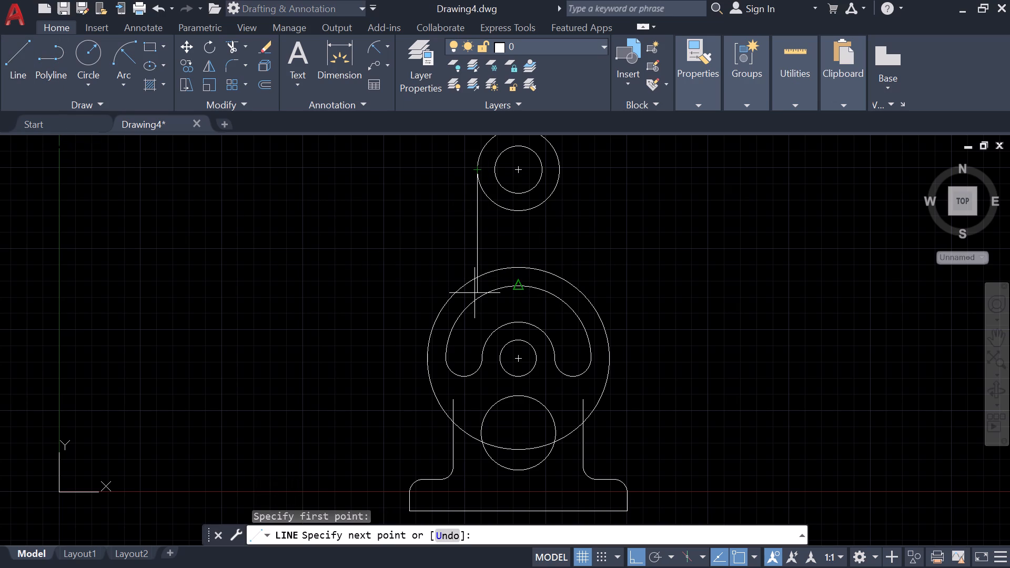
click(469, 337)
key(Escape)
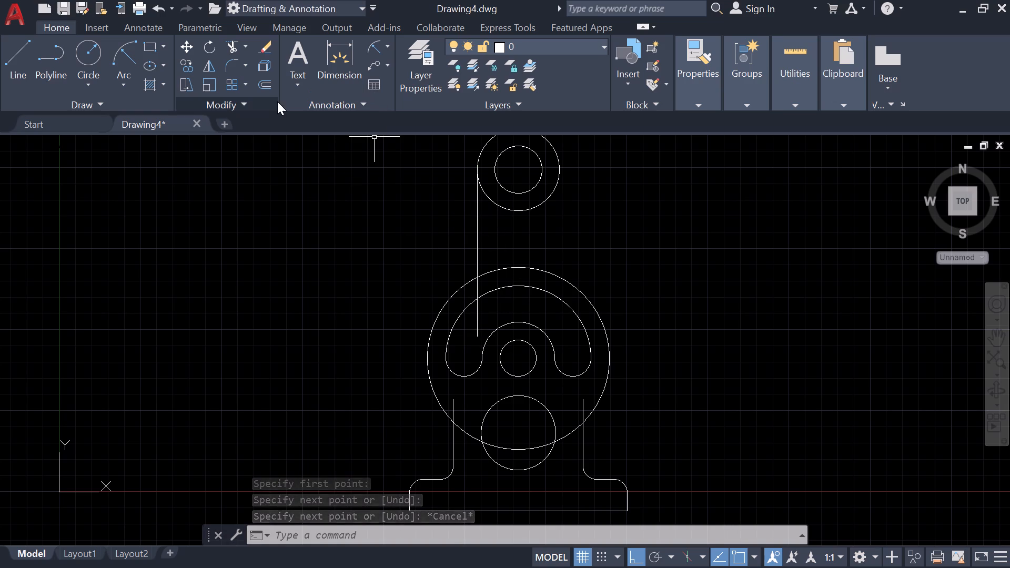
Trim the part of the vertical line that lies inside the large circle.
click(229, 44)
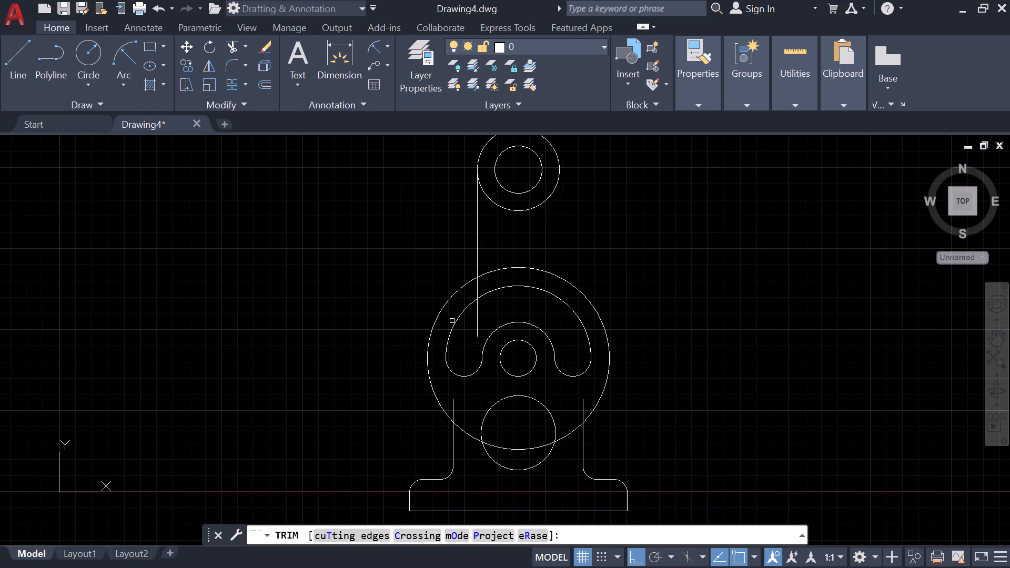
click(478, 321)
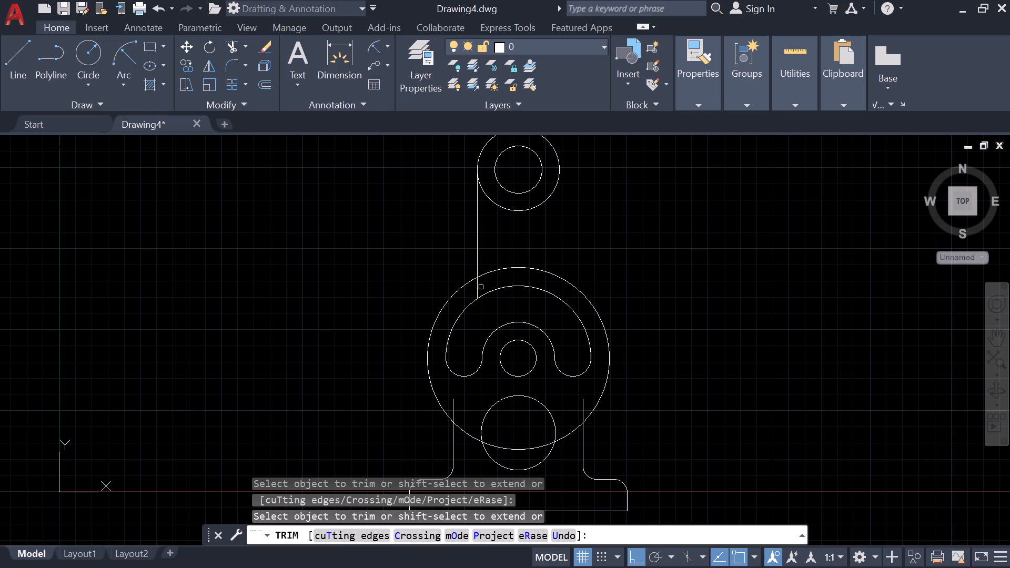
click(476, 287)
key(Escape)
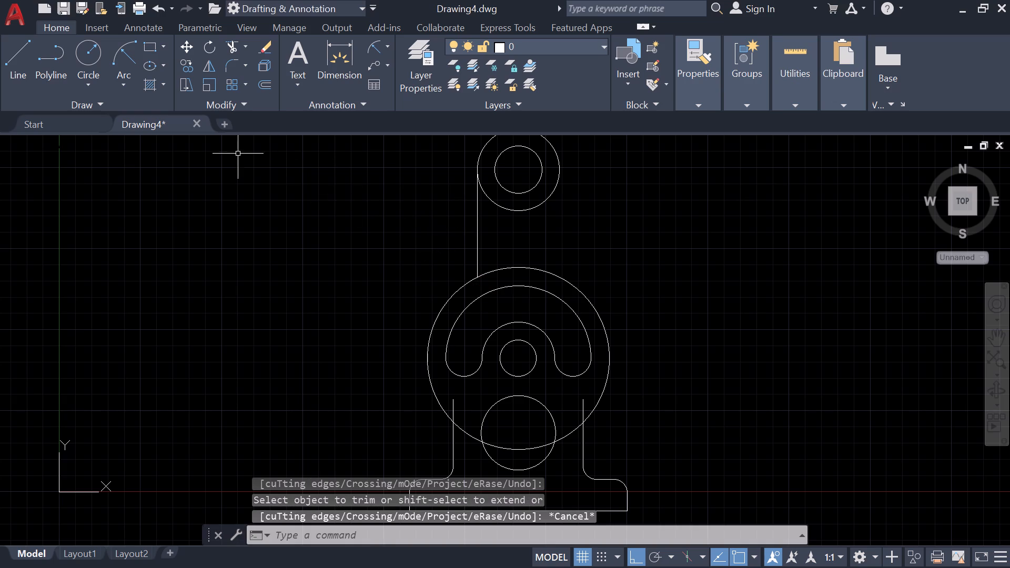
Mirror the vertical line about the vertical axis through the top circles' center, keeping the source line.
click(478, 216)
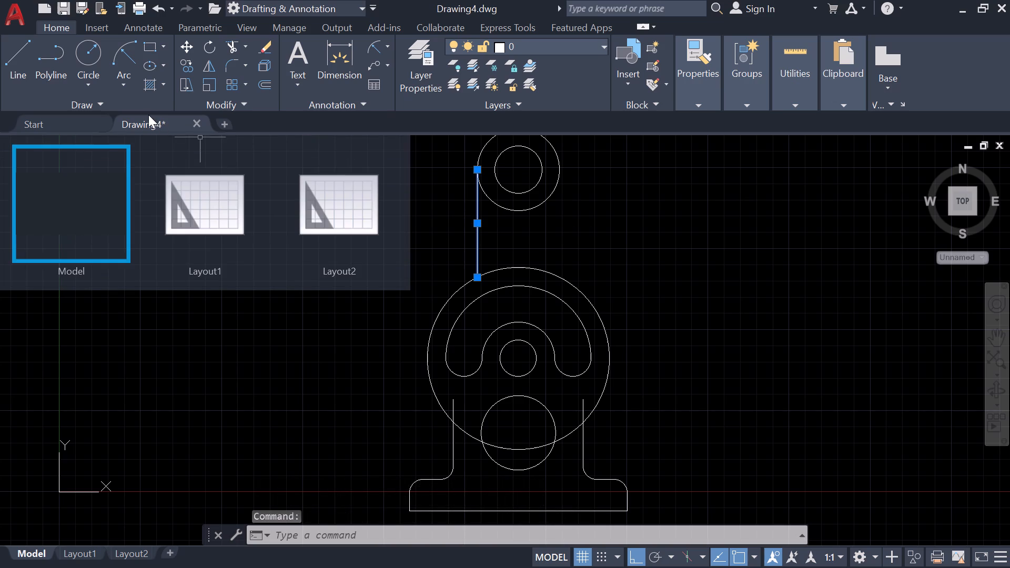
click(204, 68)
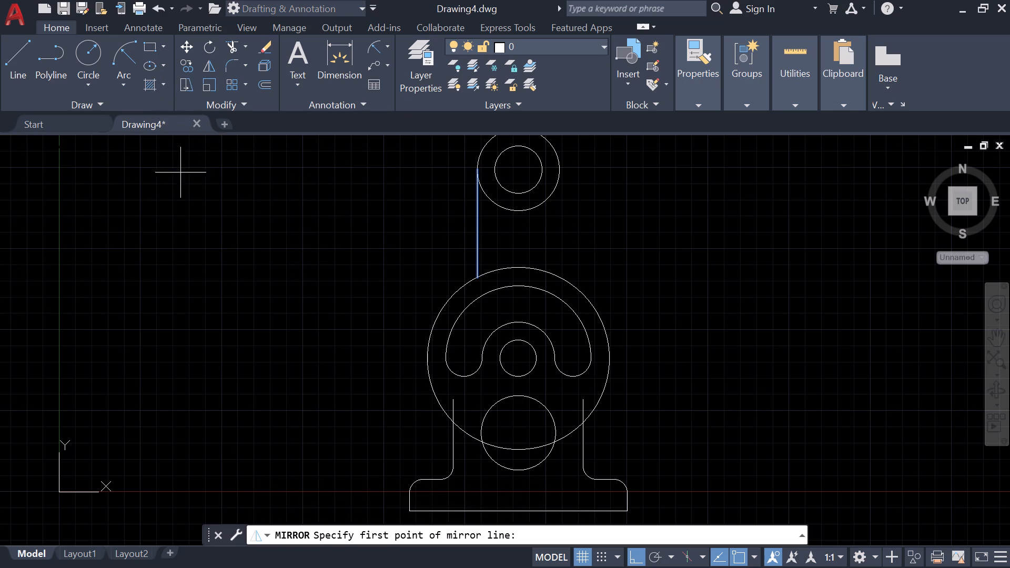
click(517, 170)
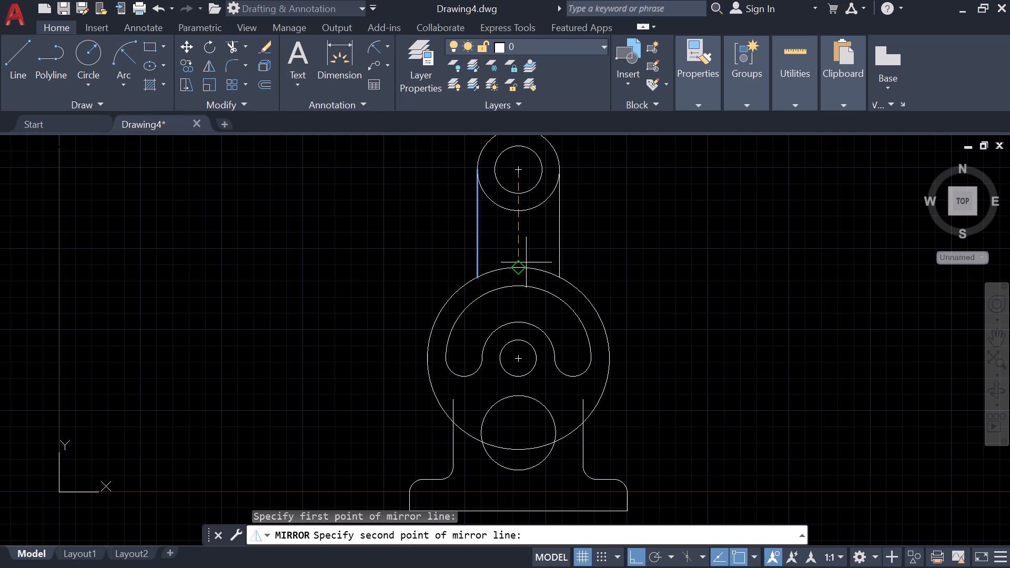
click(517, 265)
right_click(307, 225)
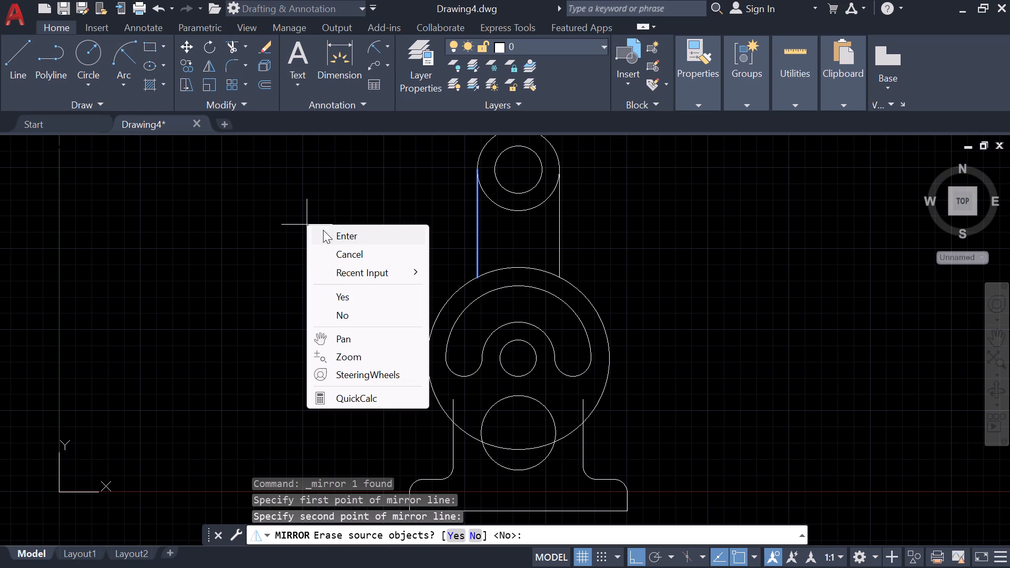
click(363, 230)
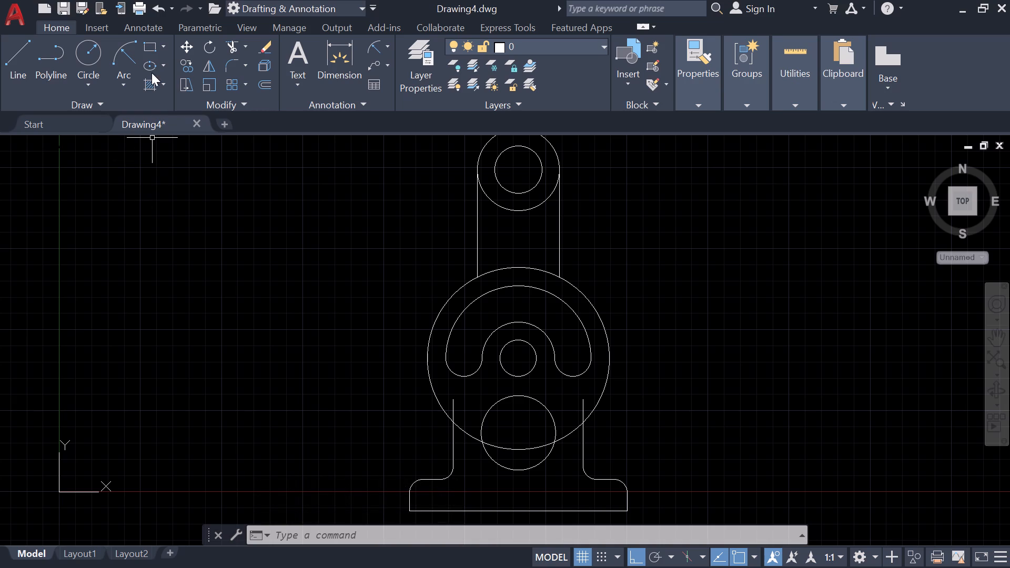
Fillet both vertical lines to the large circle with radius 60, using the Multiple option.
click(230, 70)
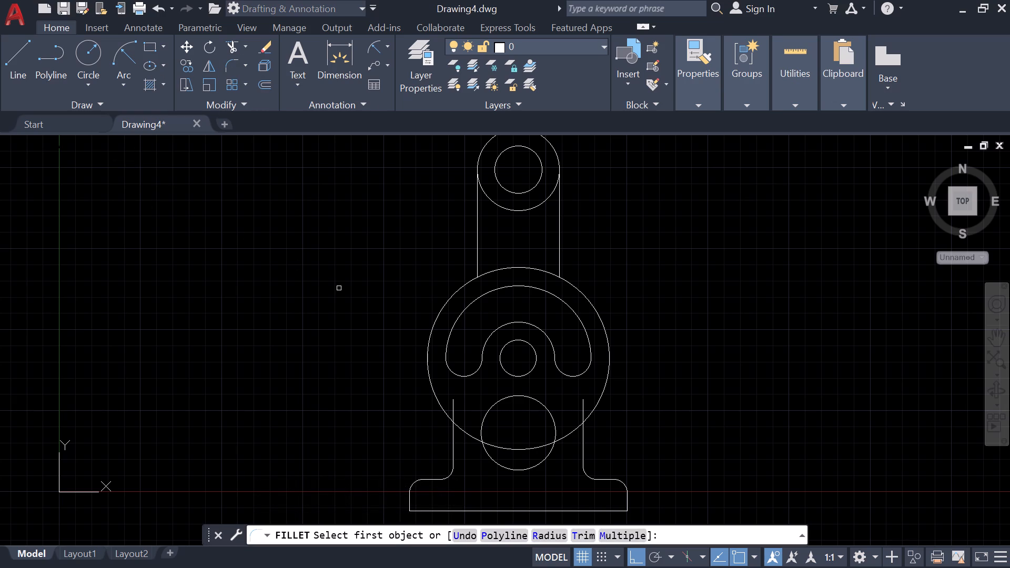
click(547, 534)
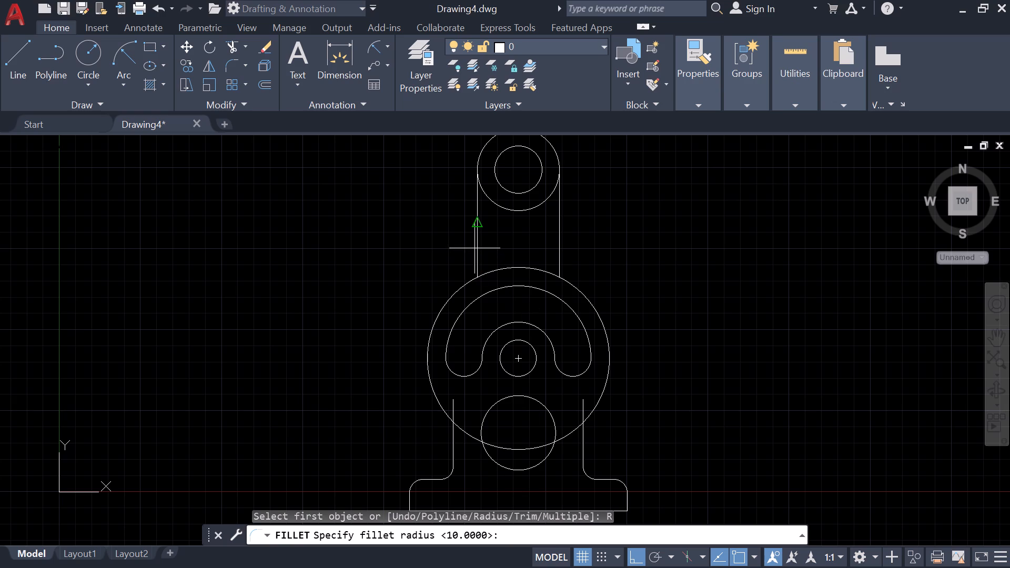
text(60)
key(Return)
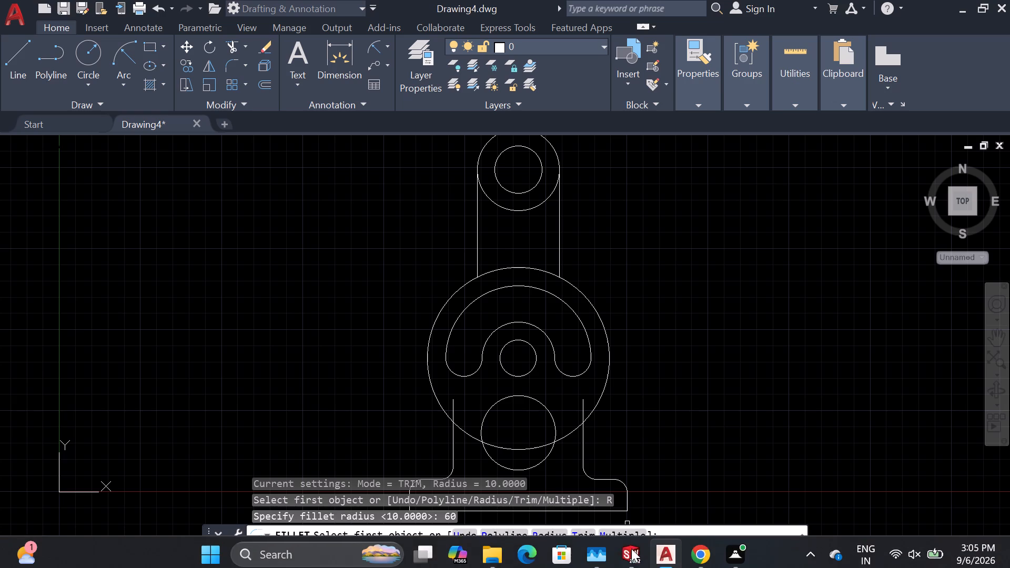
click(622, 540)
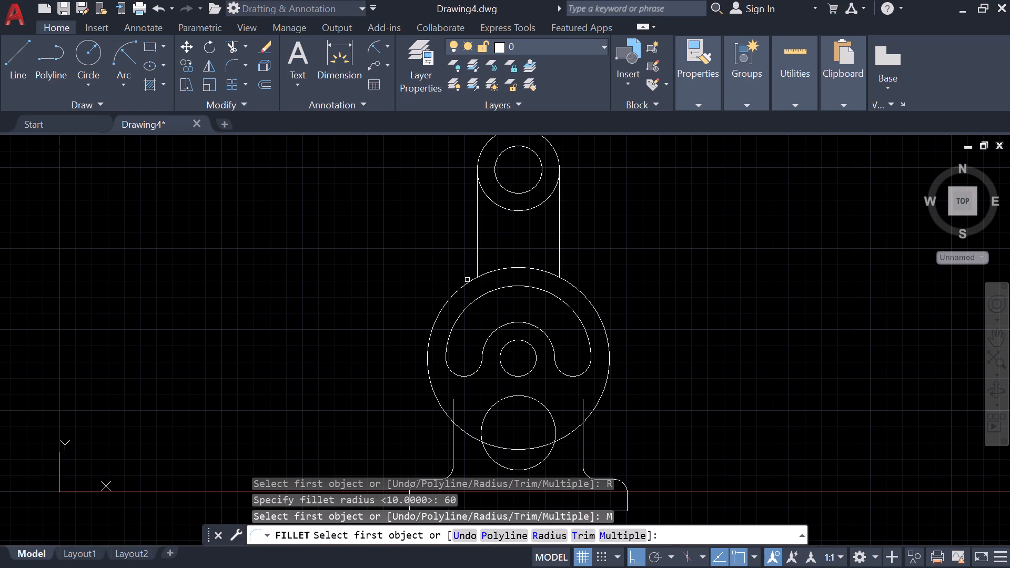
click(479, 253)
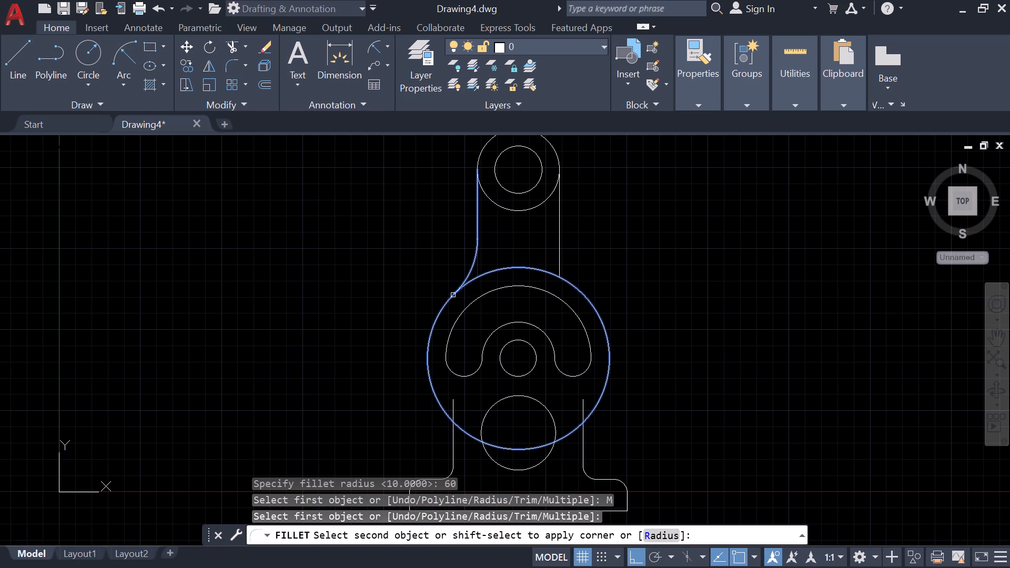
click(453, 295)
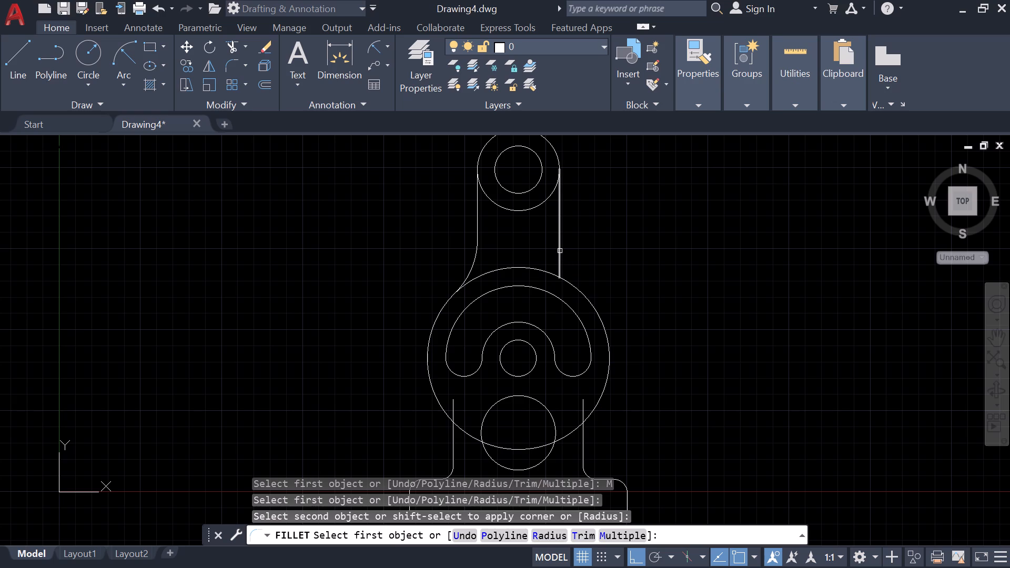
click(560, 251)
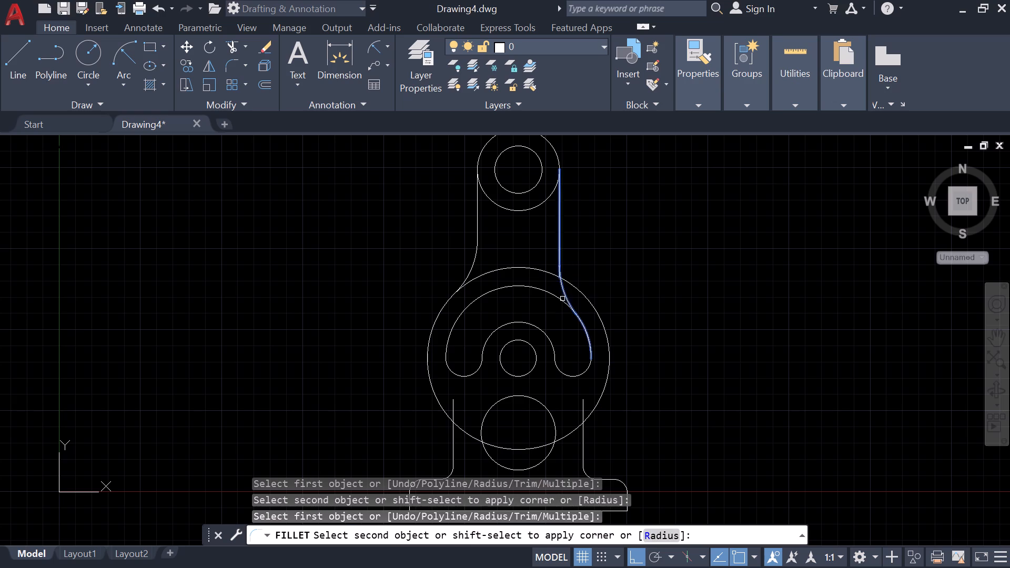
click(588, 297)
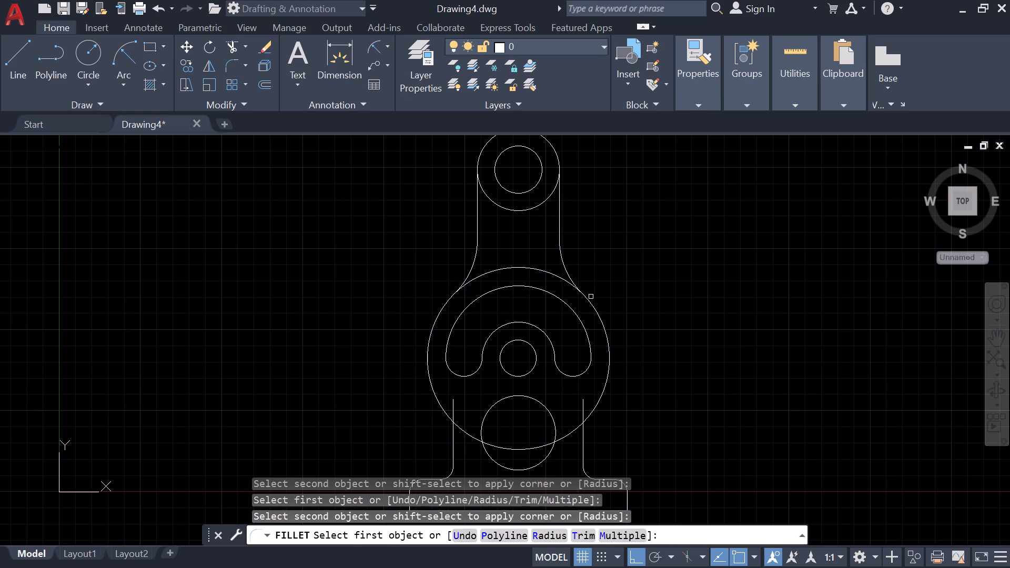
right_click(632, 291)
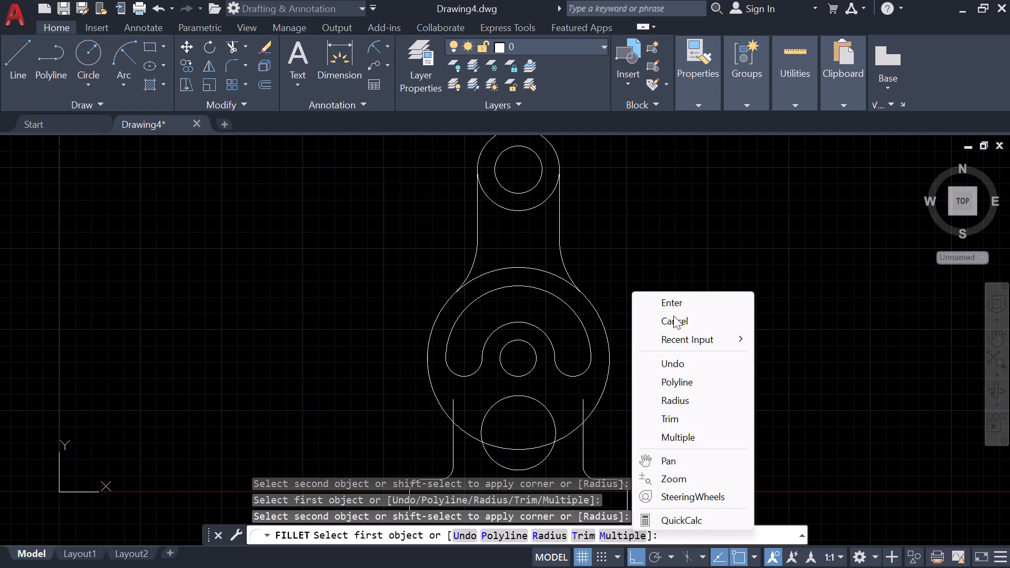
click(690, 306)
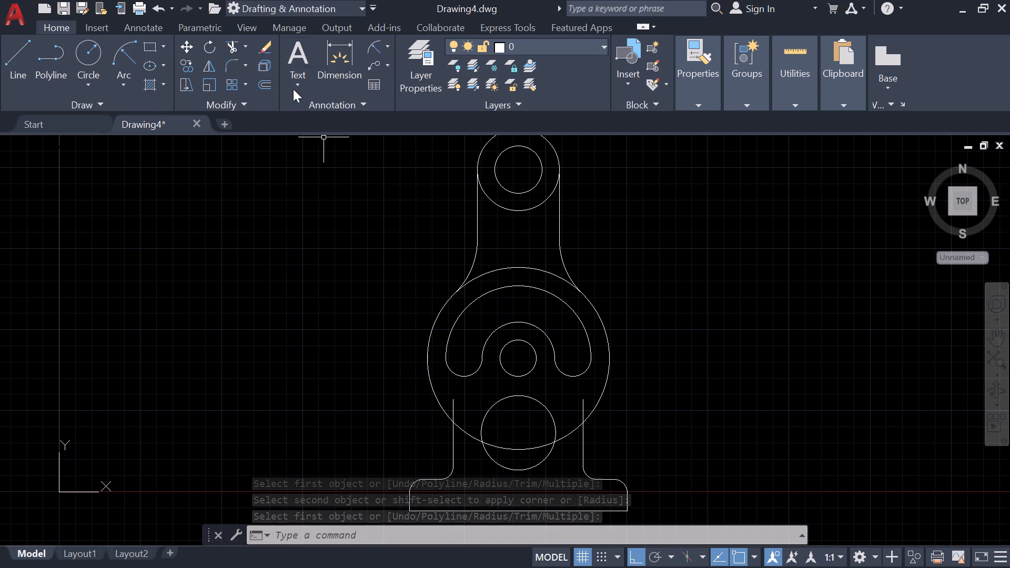
Trim the large circle's top arc between the two neck fillets.
click(230, 42)
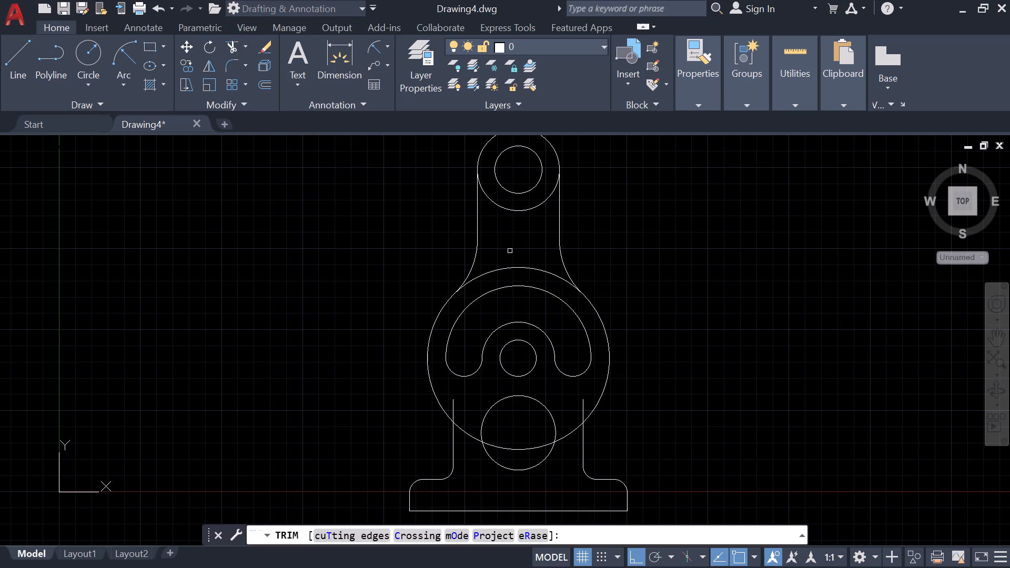
click(509, 267)
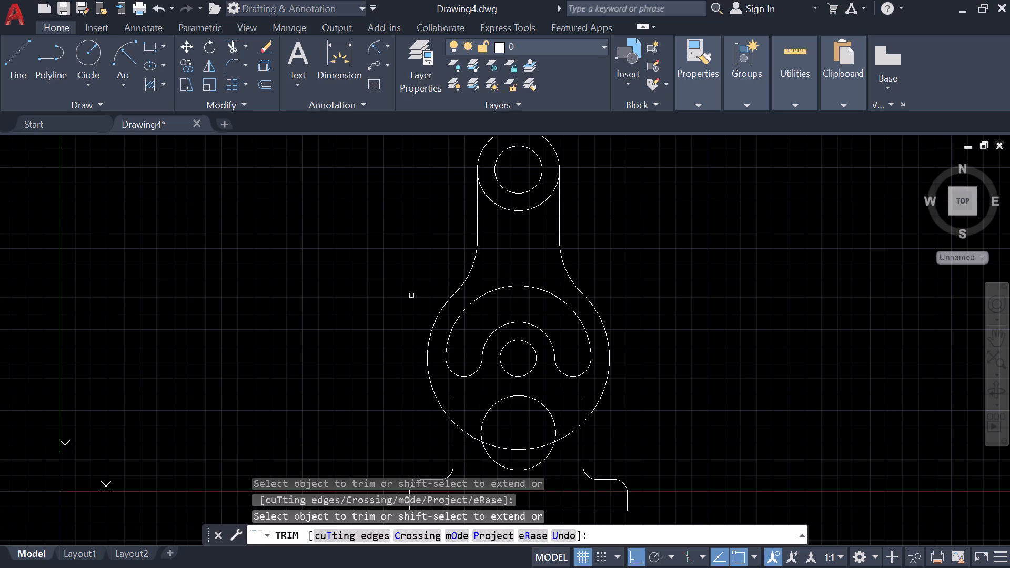
right_click(206, 217)
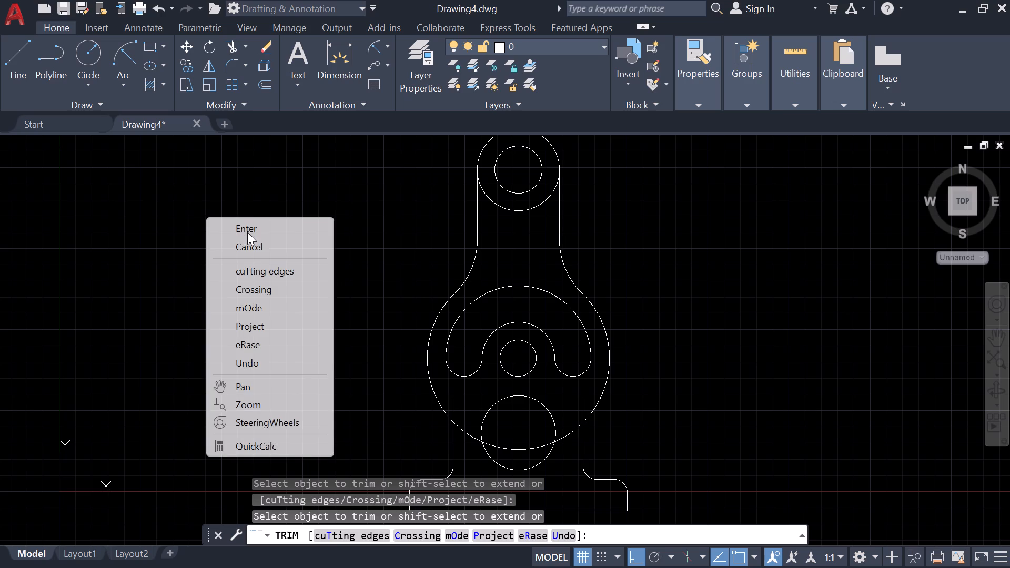
click(249, 244)
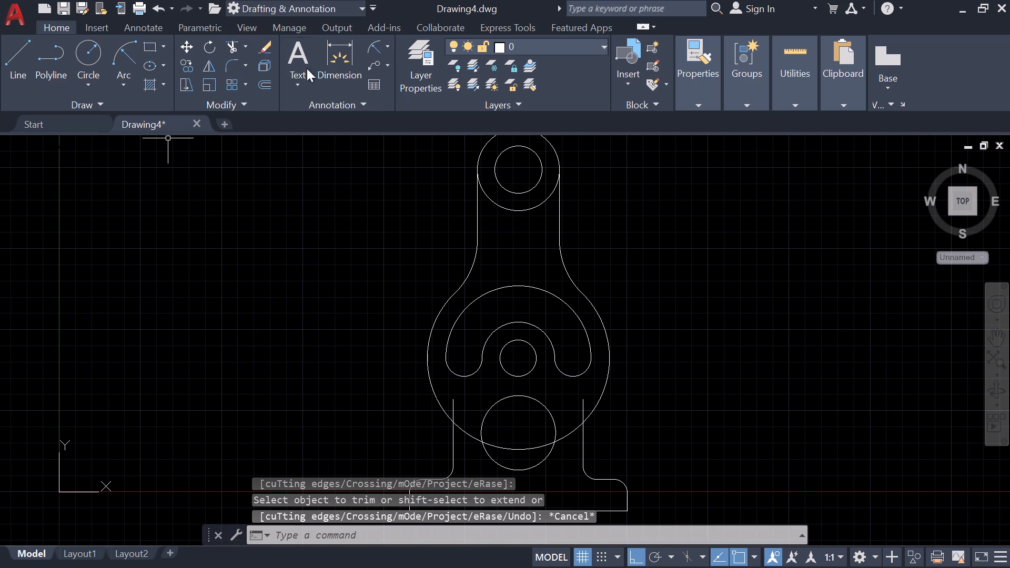
Trim the upper ends of both base vertical lines where they extend inside the large circle.
click(231, 43)
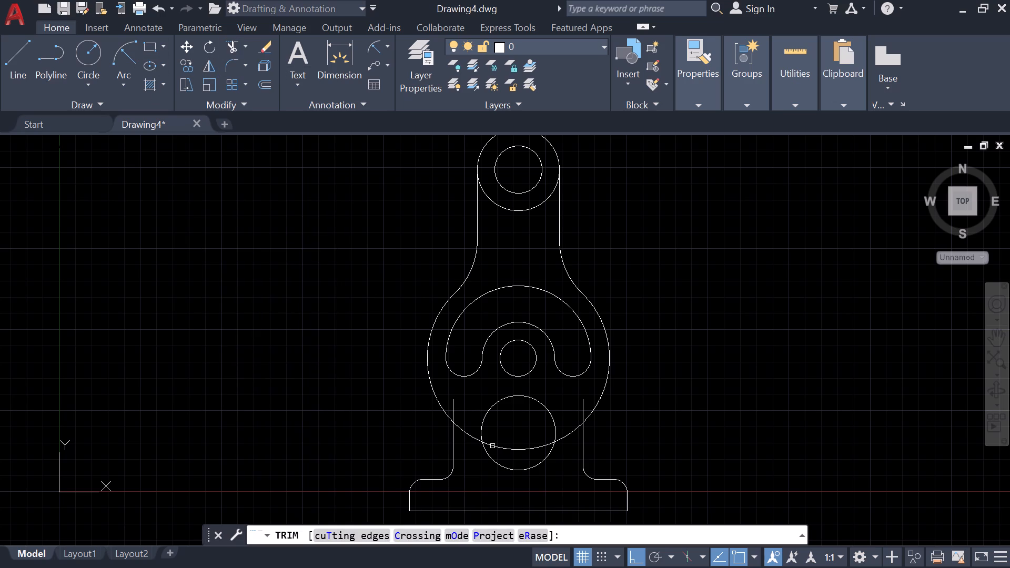
click(451, 405)
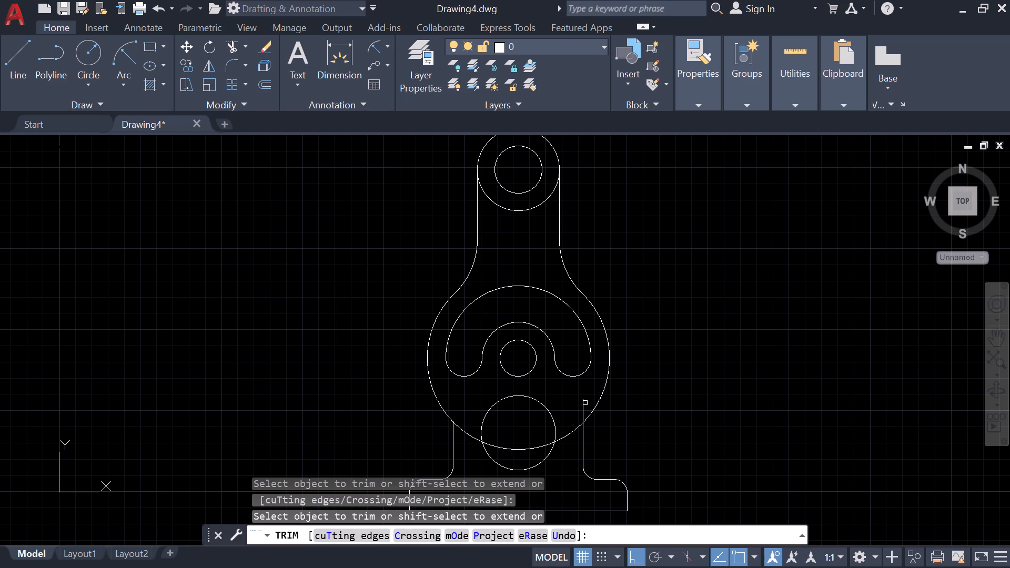
click(582, 402)
right_click(681, 378)
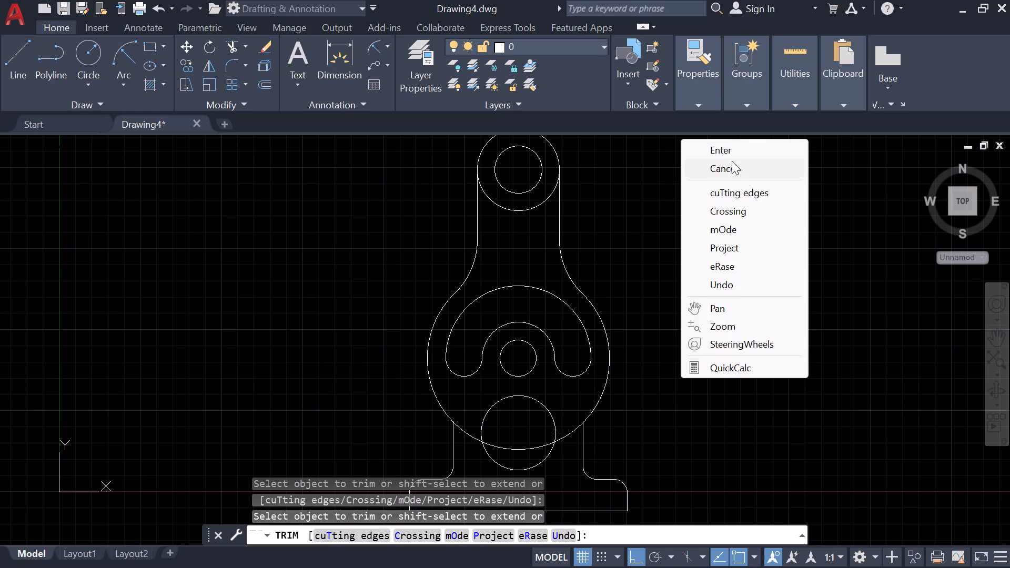
click(734, 150)
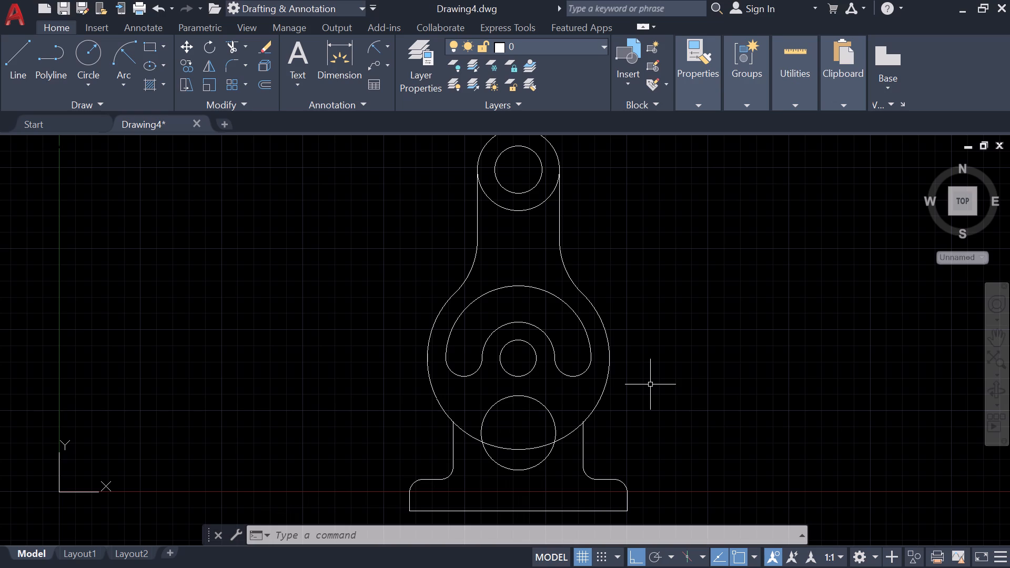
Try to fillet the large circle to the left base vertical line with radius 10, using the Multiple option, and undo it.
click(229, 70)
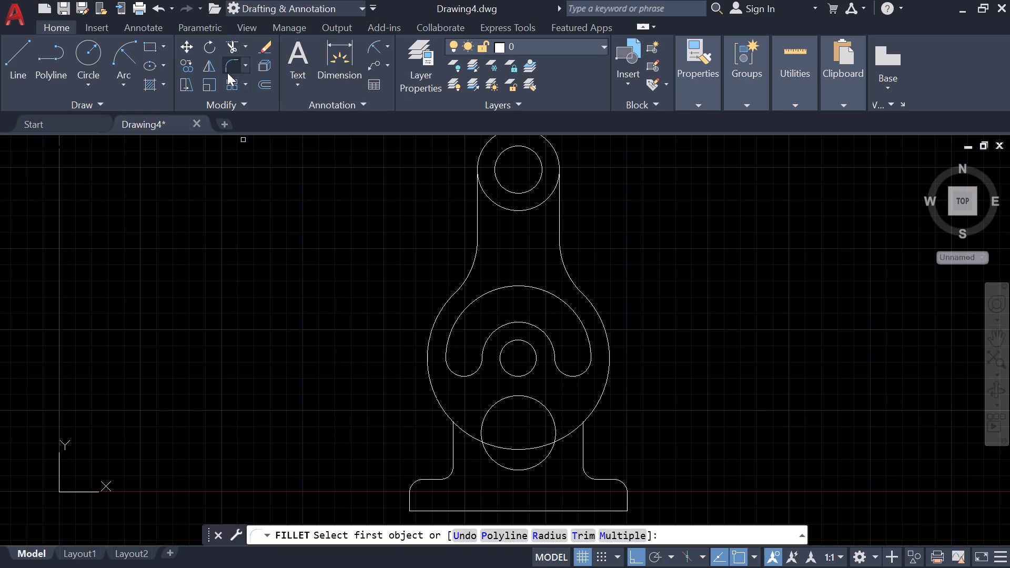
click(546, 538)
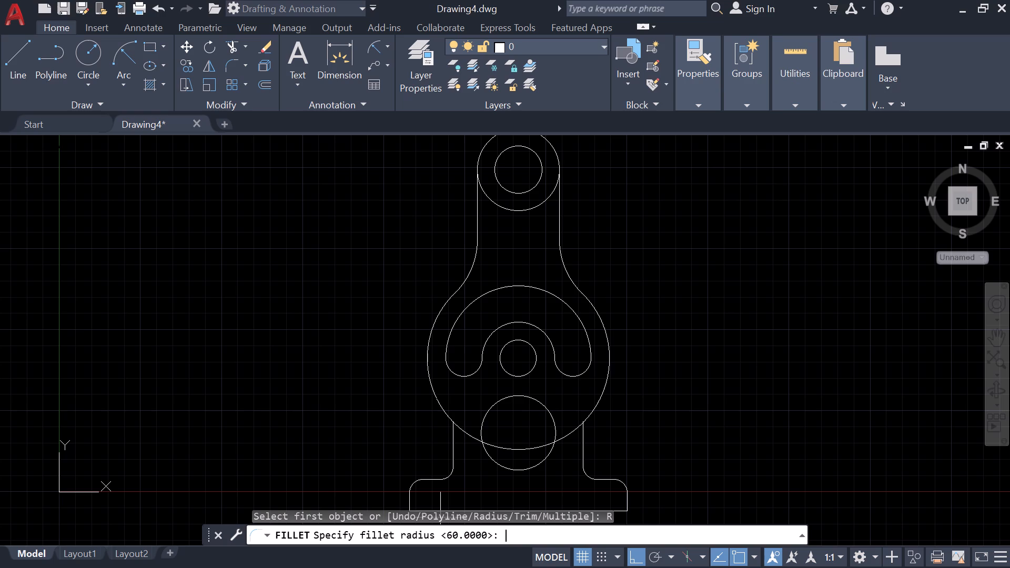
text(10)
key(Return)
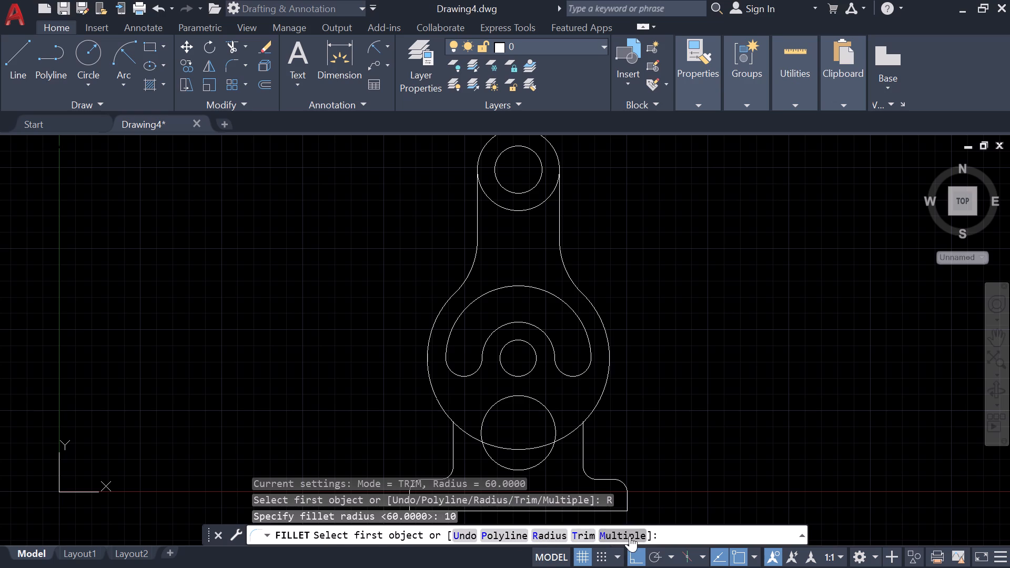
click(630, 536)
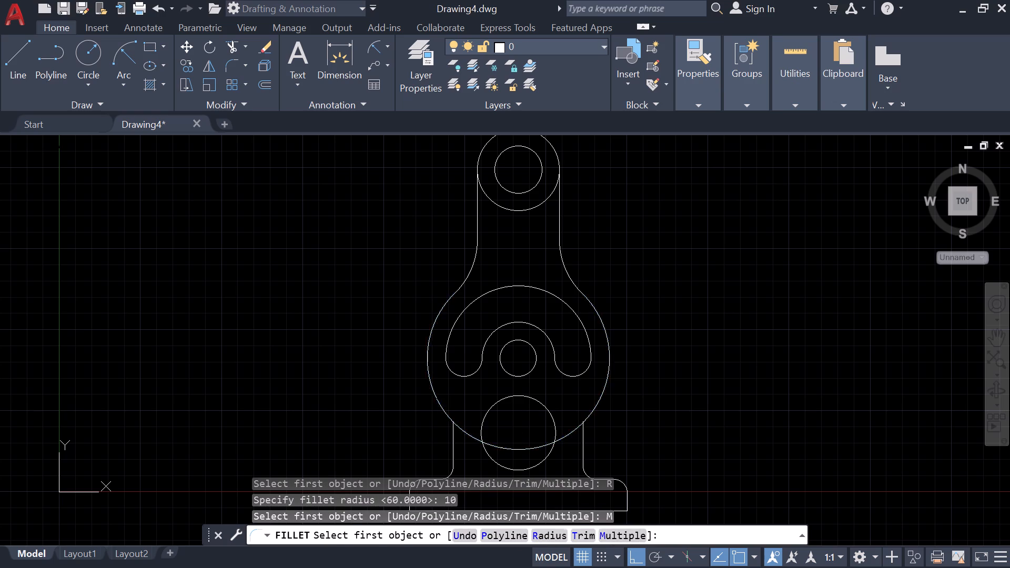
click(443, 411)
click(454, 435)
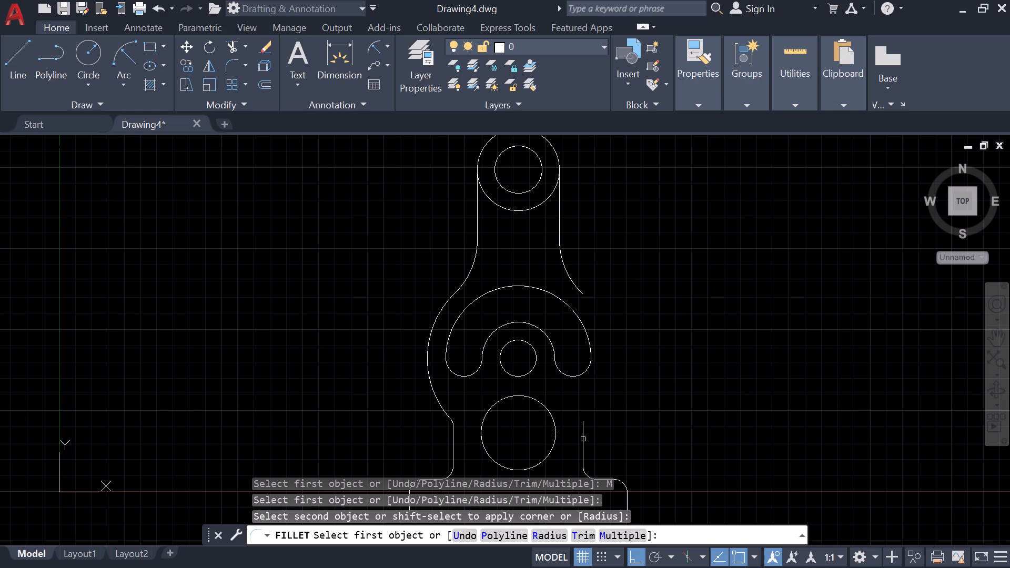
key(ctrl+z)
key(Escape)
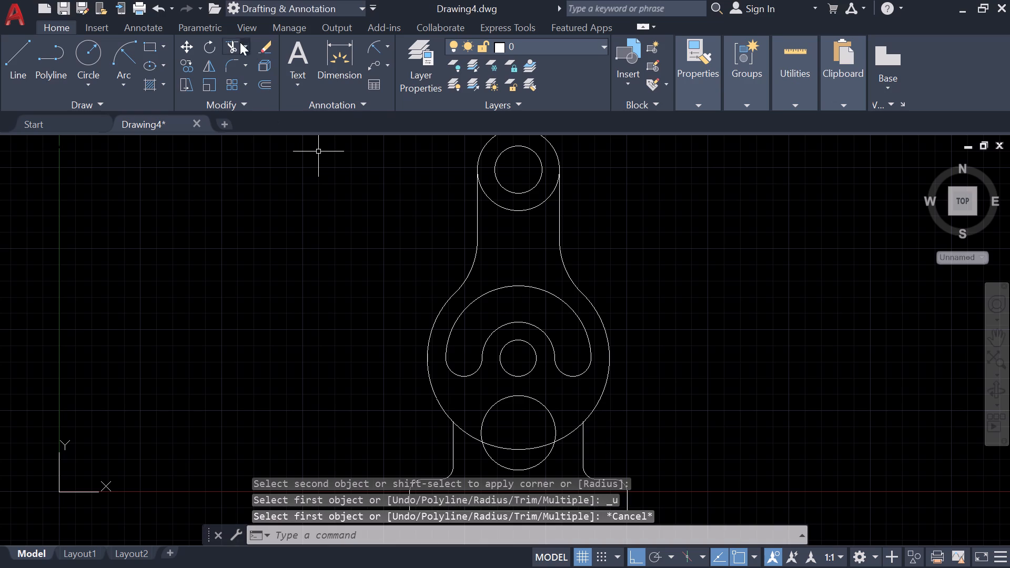
Trim the large circle's bottom arc between the two base vertical lines, including the part crossing the lower circle.
click(230, 38)
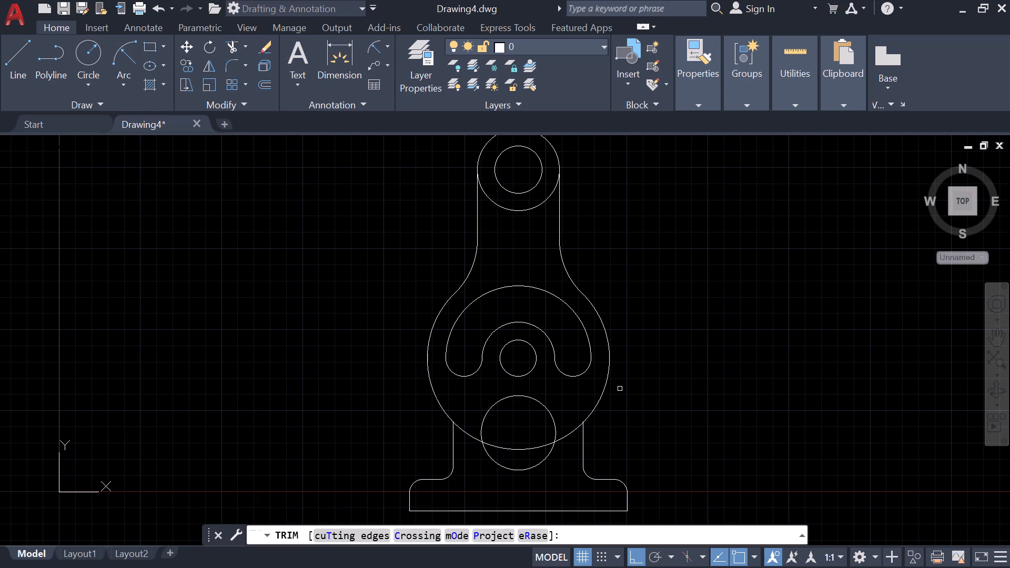
click(572, 434)
click(526, 450)
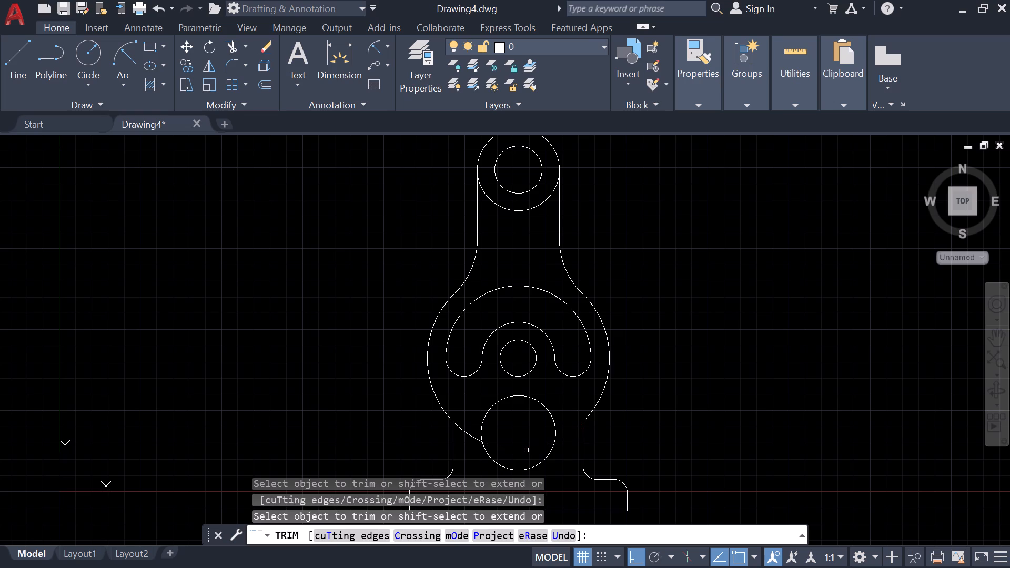
click(468, 436)
key(Escape)
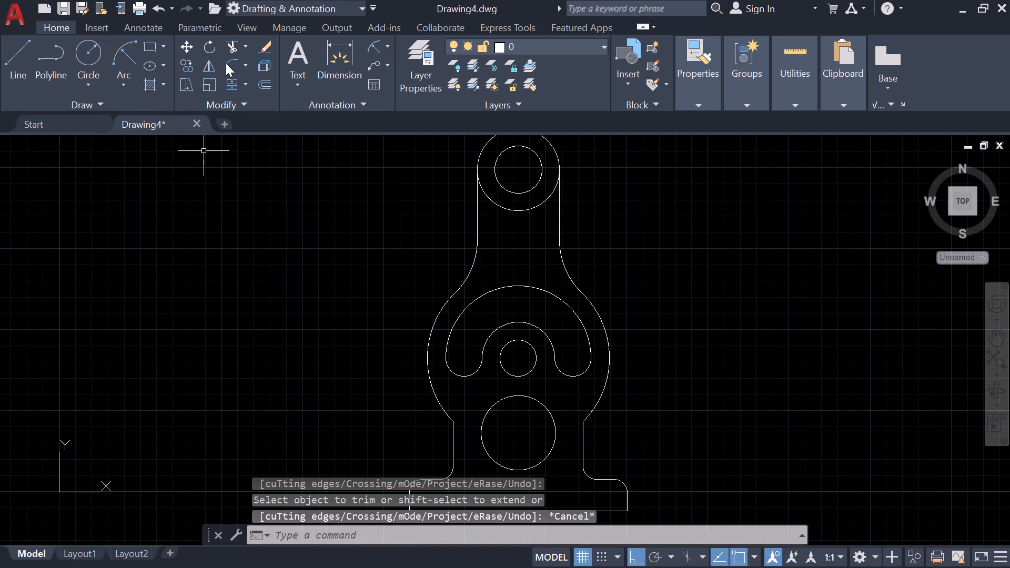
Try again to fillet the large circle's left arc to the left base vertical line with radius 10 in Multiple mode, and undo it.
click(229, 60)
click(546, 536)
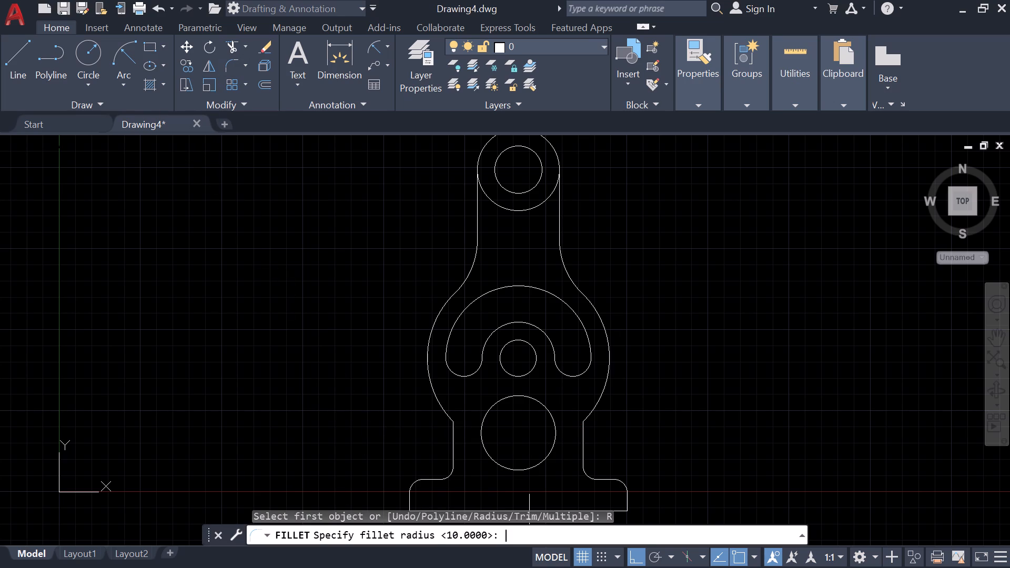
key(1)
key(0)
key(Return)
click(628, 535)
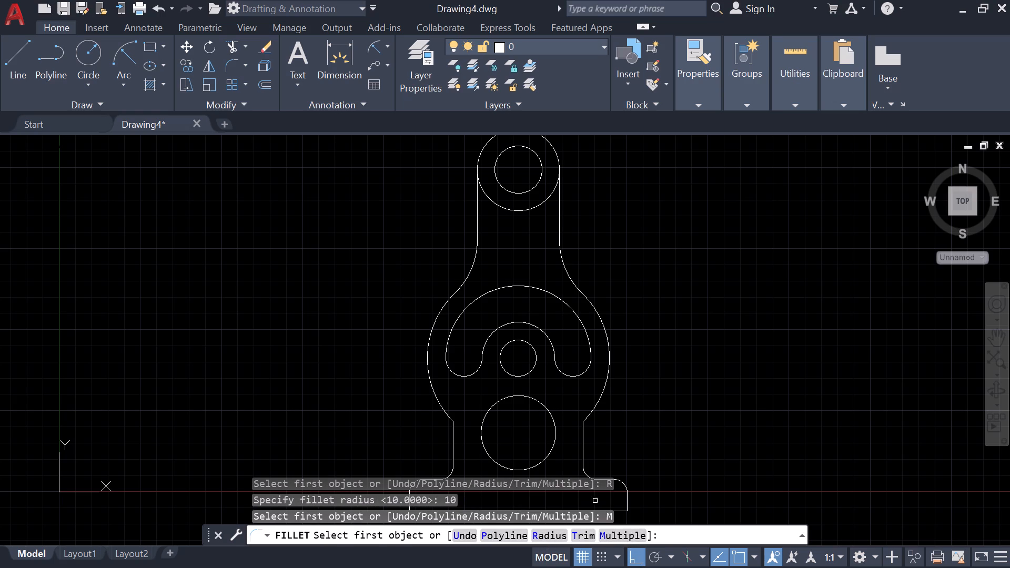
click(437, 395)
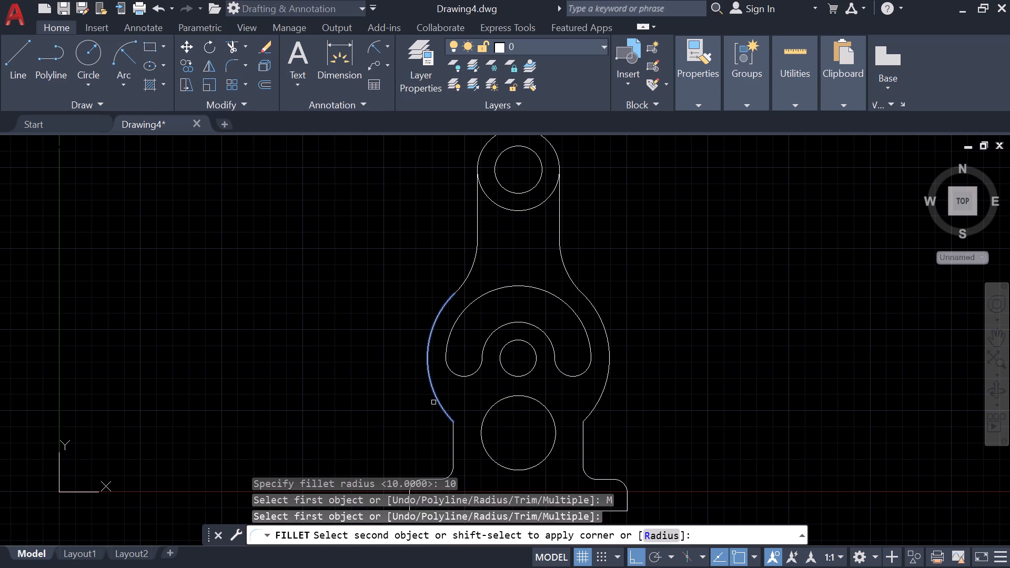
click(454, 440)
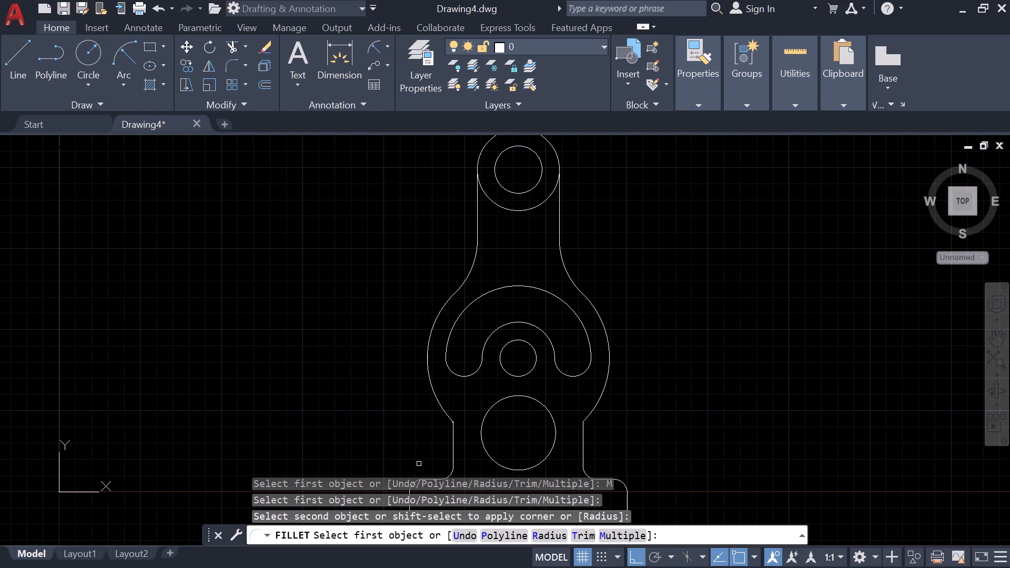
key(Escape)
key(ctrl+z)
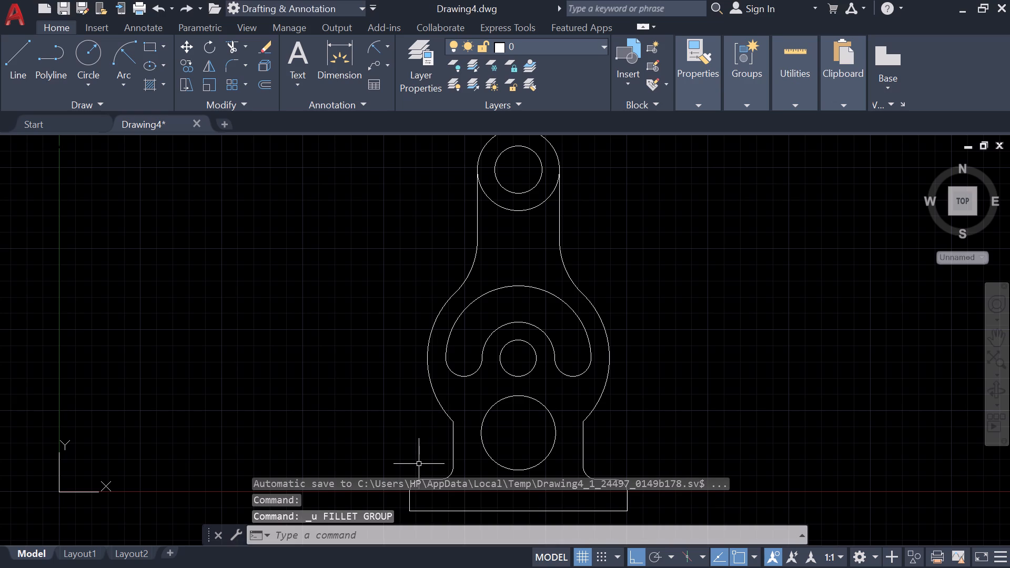
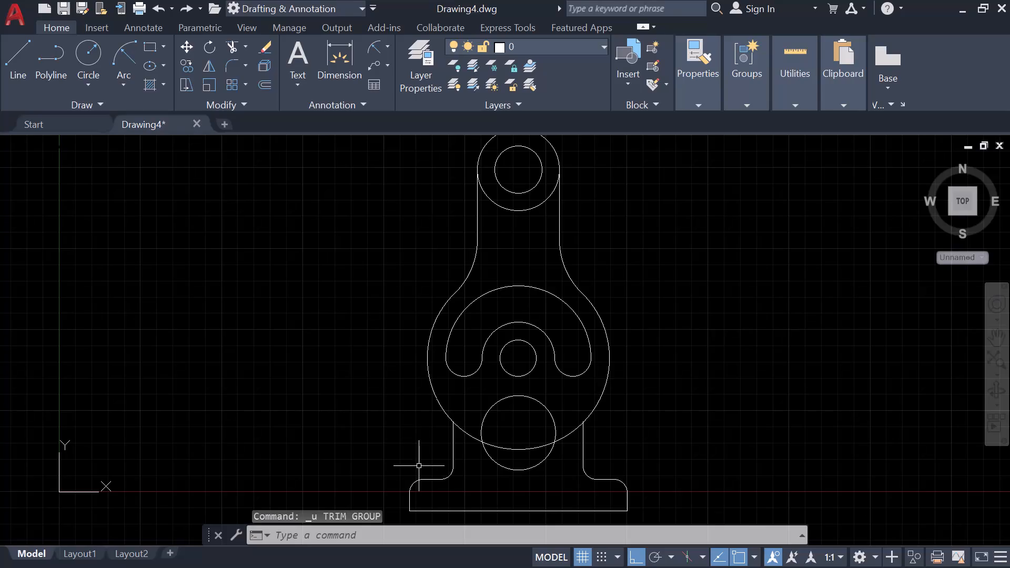
Undo the previous fillet and the trimming of the base vertical lines' upper ends inside the large circle.
key(ctrl+z)
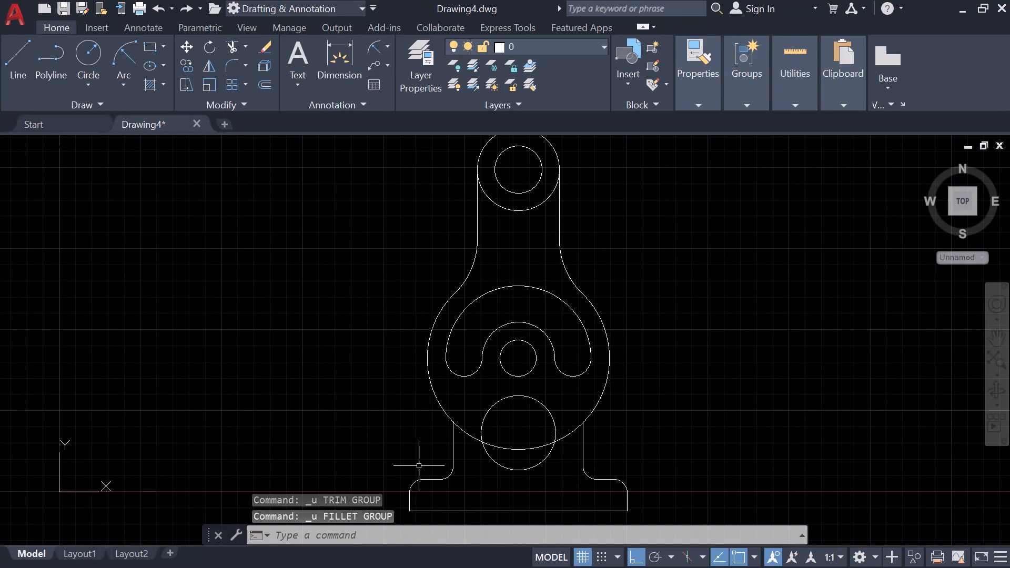
key(ctrl+z)
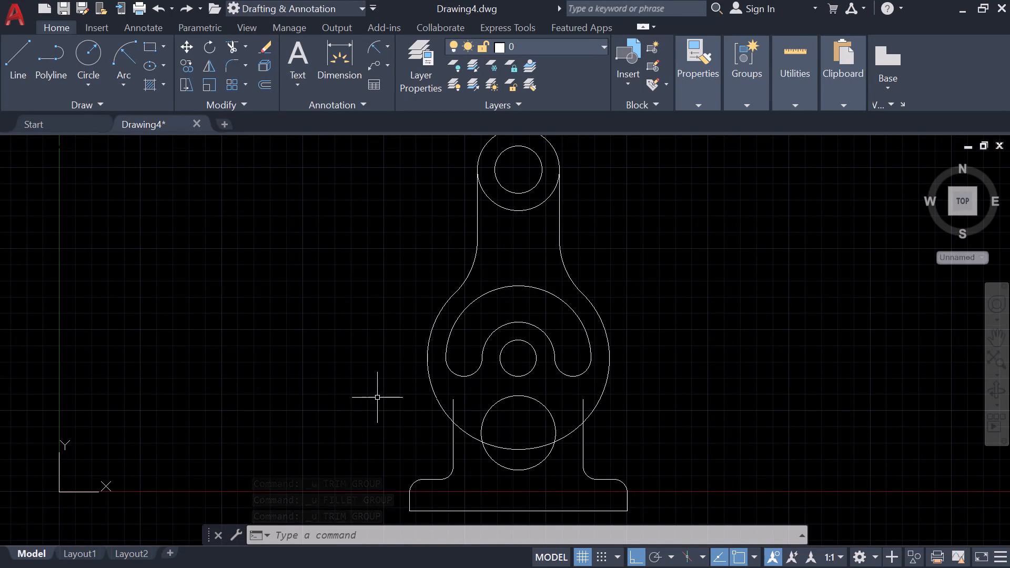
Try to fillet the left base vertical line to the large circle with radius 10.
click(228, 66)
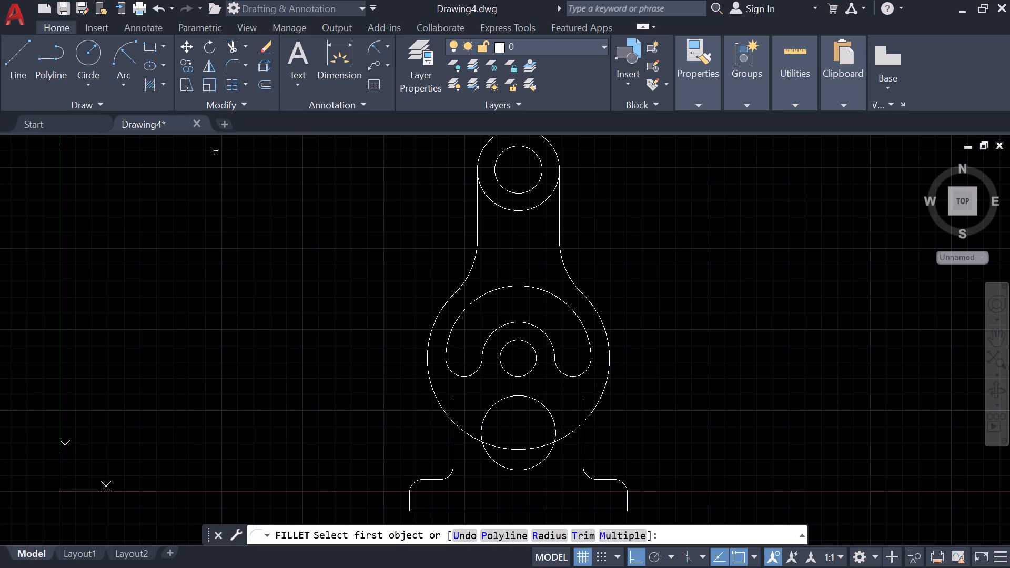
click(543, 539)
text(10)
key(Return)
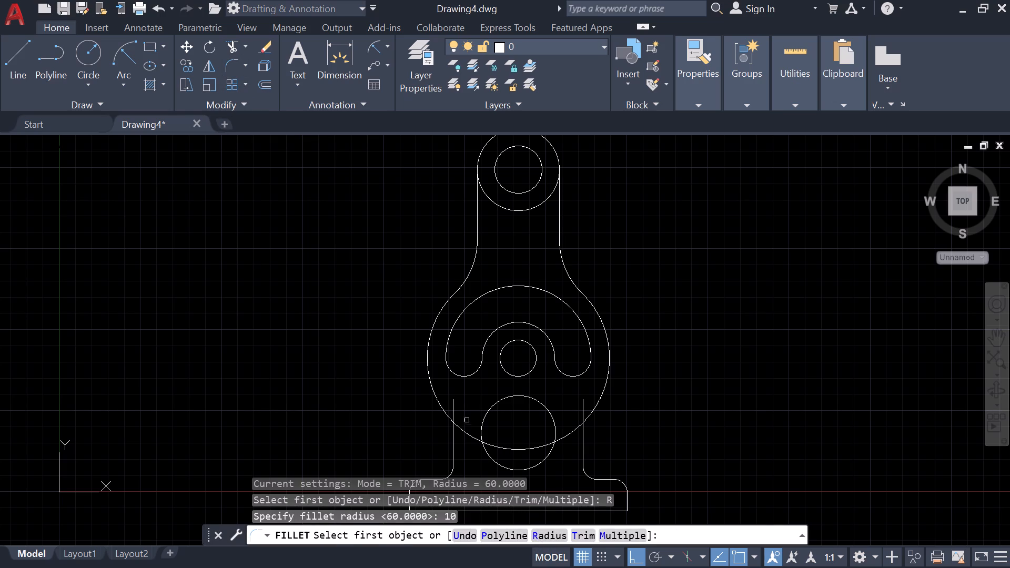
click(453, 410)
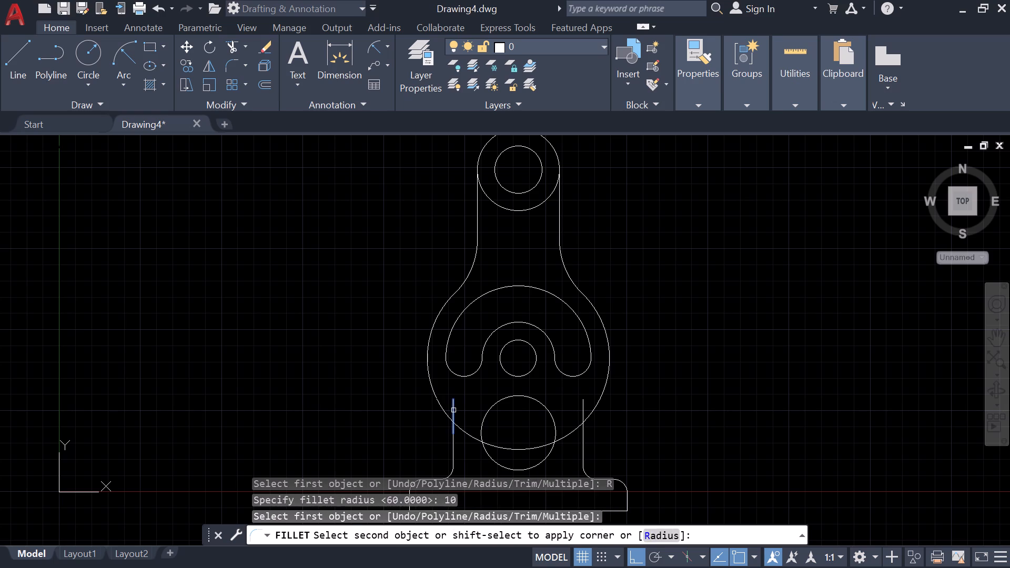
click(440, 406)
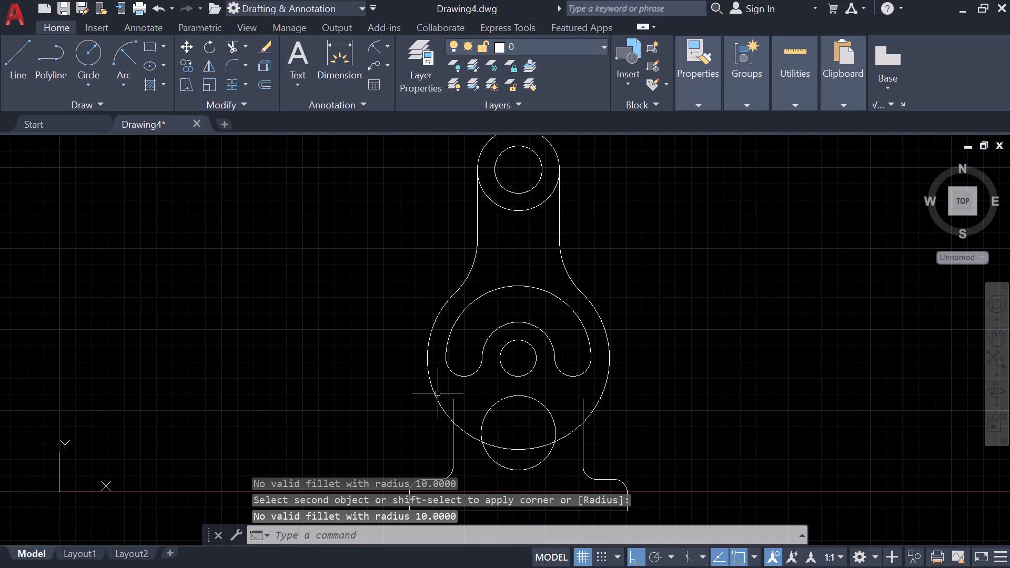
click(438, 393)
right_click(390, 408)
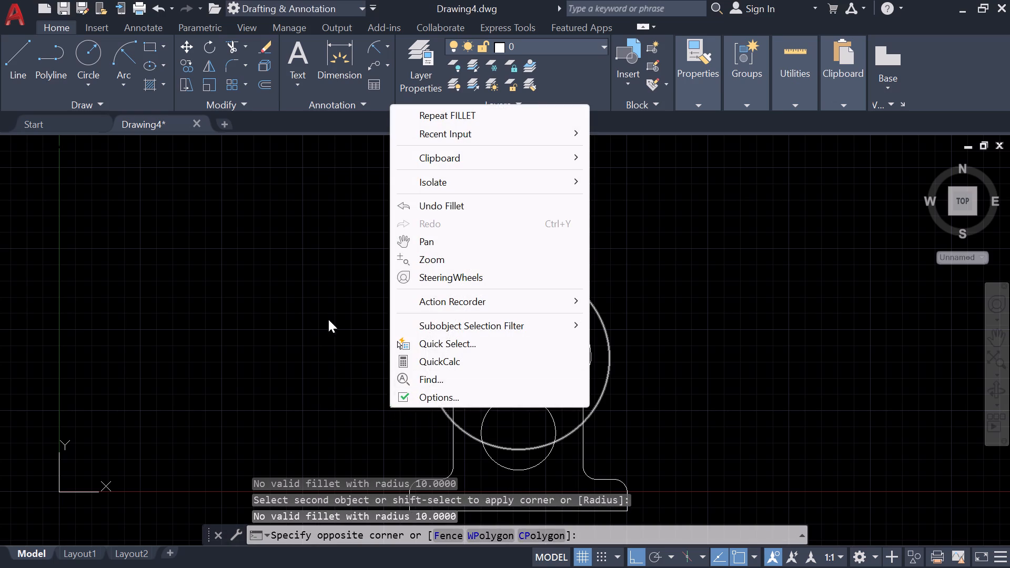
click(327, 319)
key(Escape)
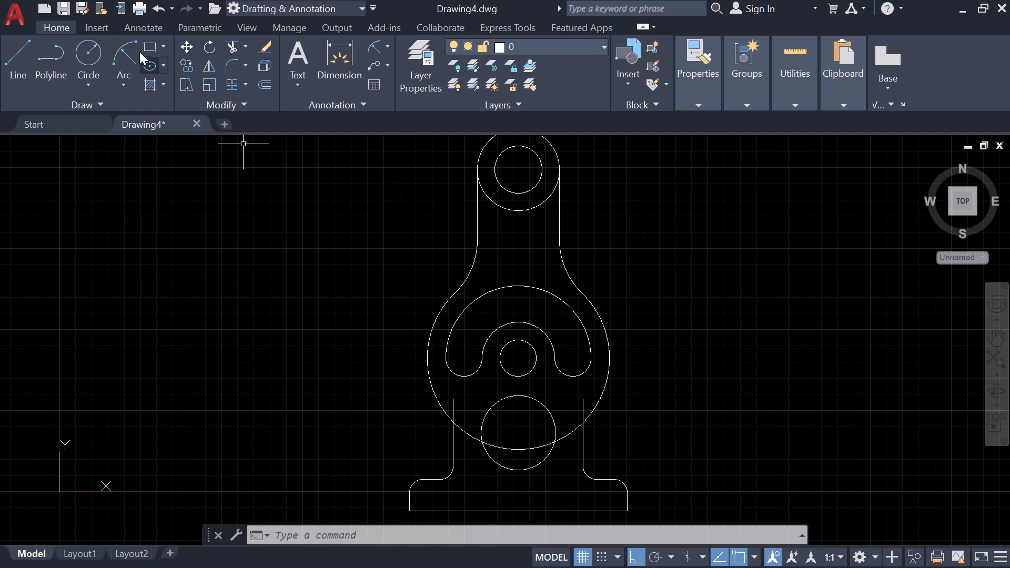
Dimension the vertical distance from the lower circle's center to the base's bottom line, placing it beyond the base's right side.
click(339, 57)
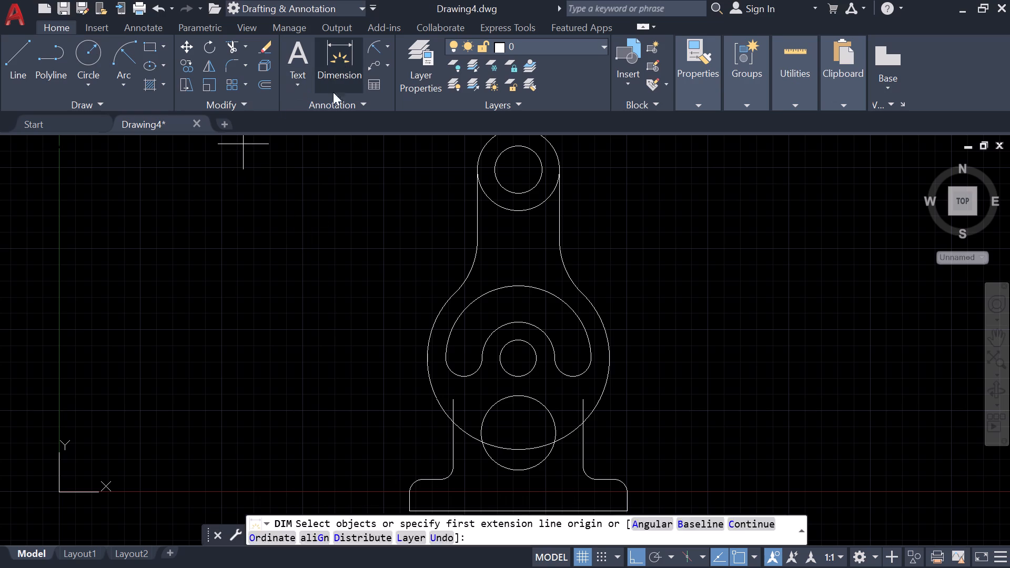
click(519, 433)
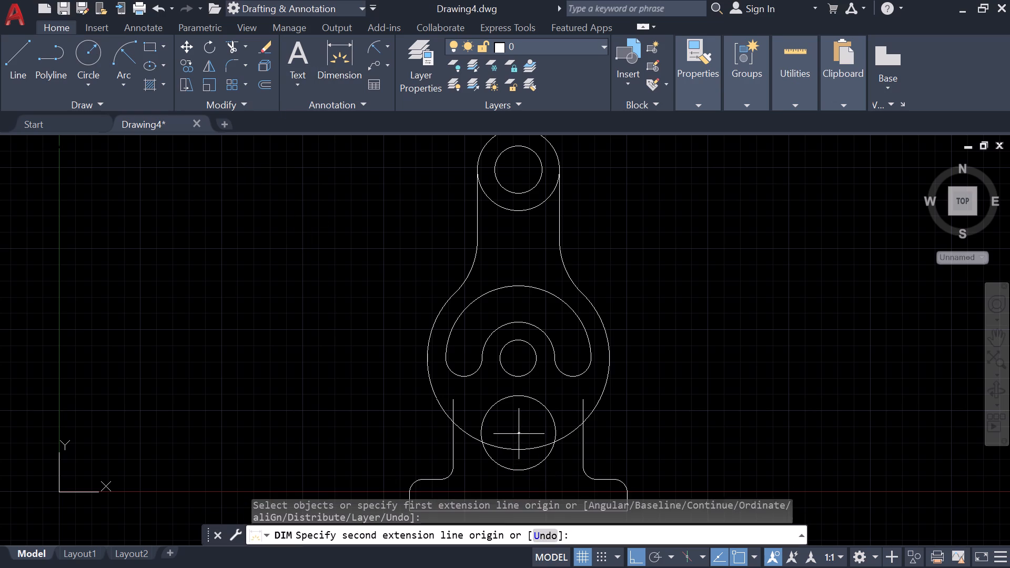
middle_drag(533, 411, 559, 310)
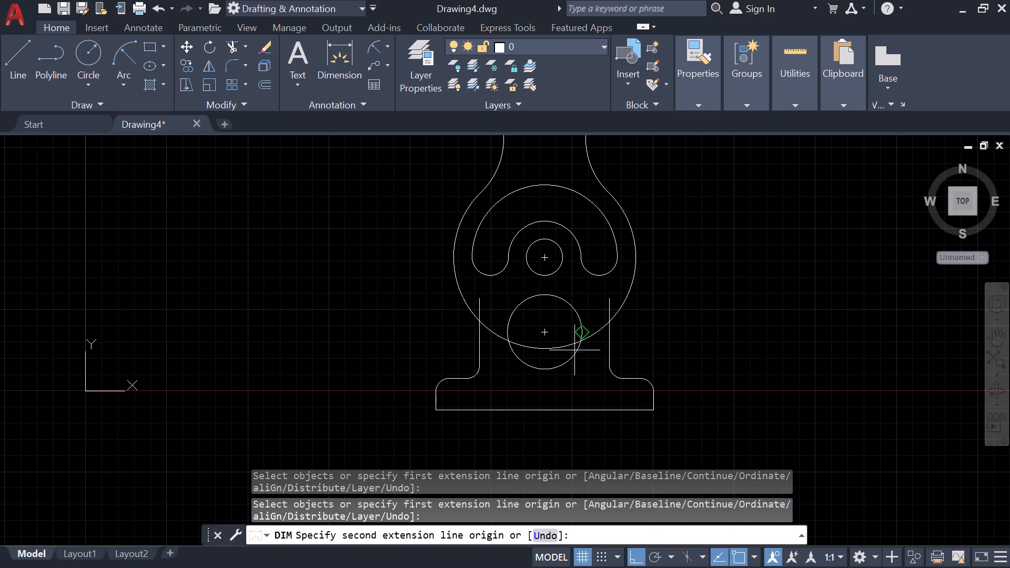
click(545, 415)
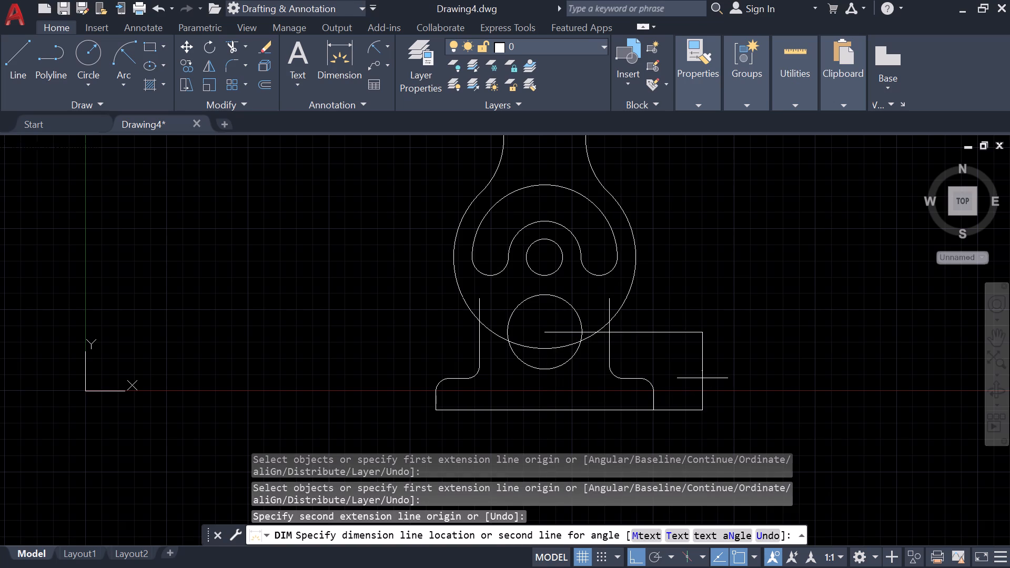
click(702, 378)
Modify the Standard dimension style to use a text height of 4.
scroll(703, 378, down, 3)
scroll(724, 377, up, 3)
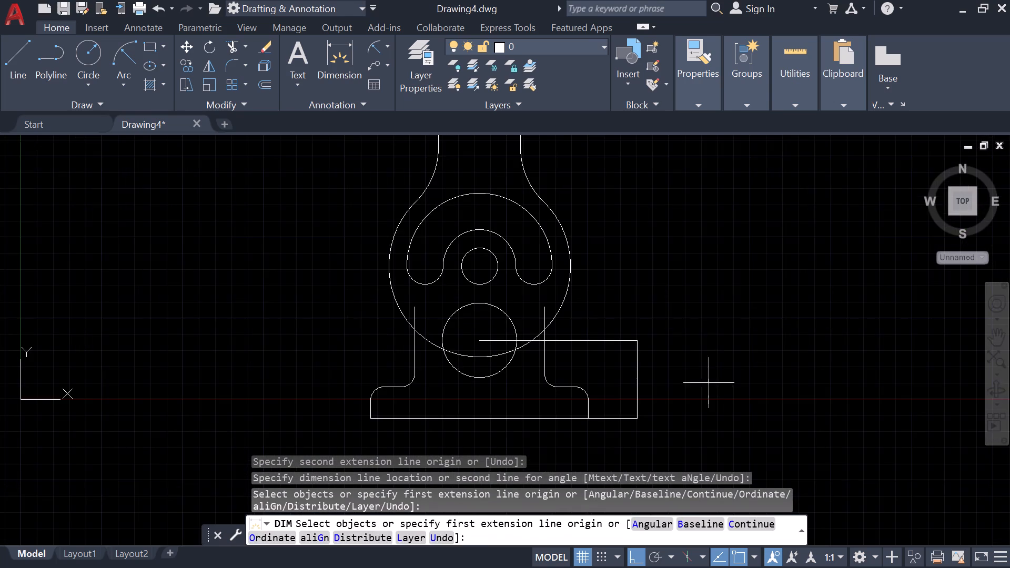
scroll(627, 383, up, 6)
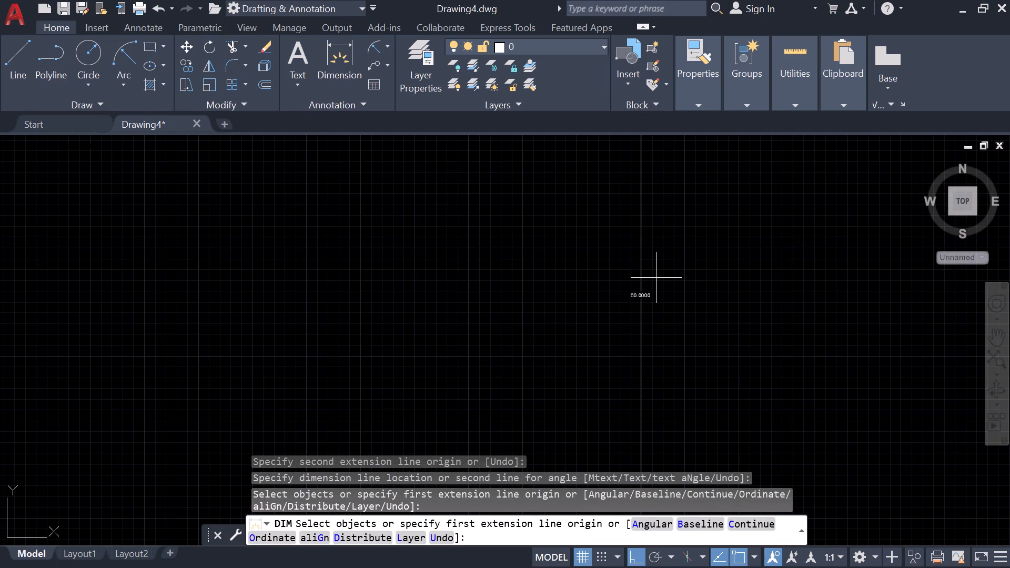
scroll(643, 281, down, 4)
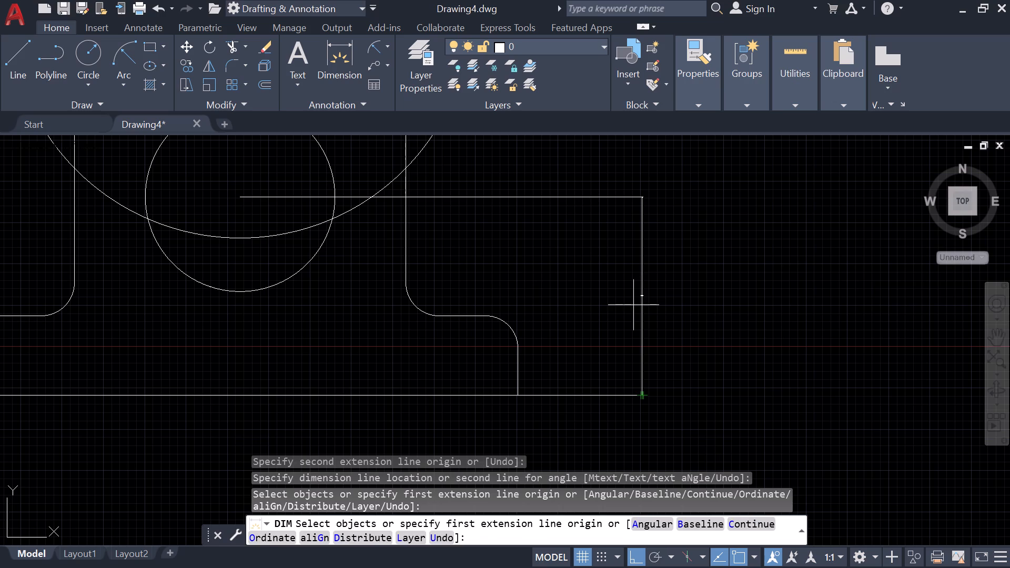
key(d)
key(Escape)
key(d)
key(Return)
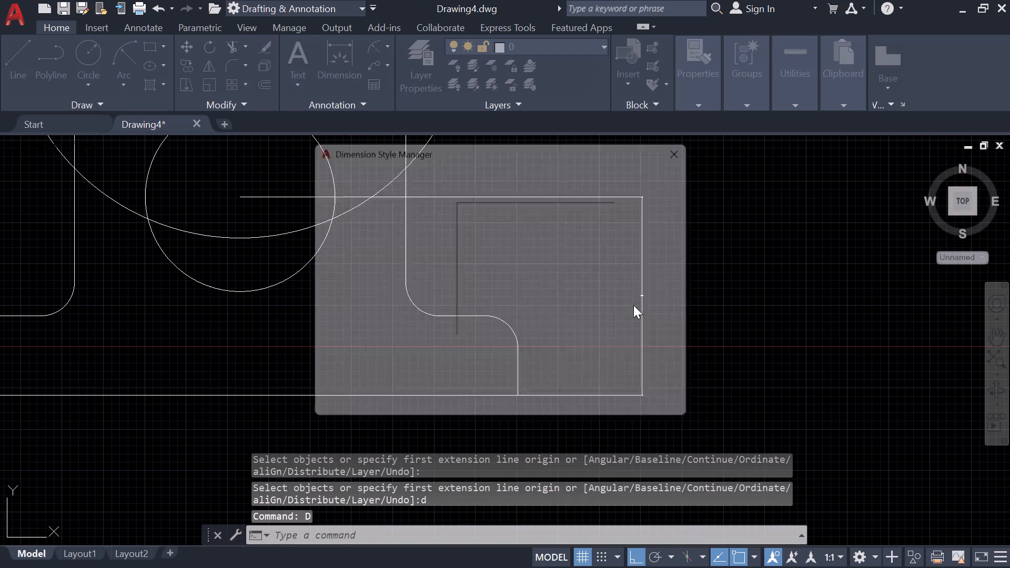
click(686, 250)
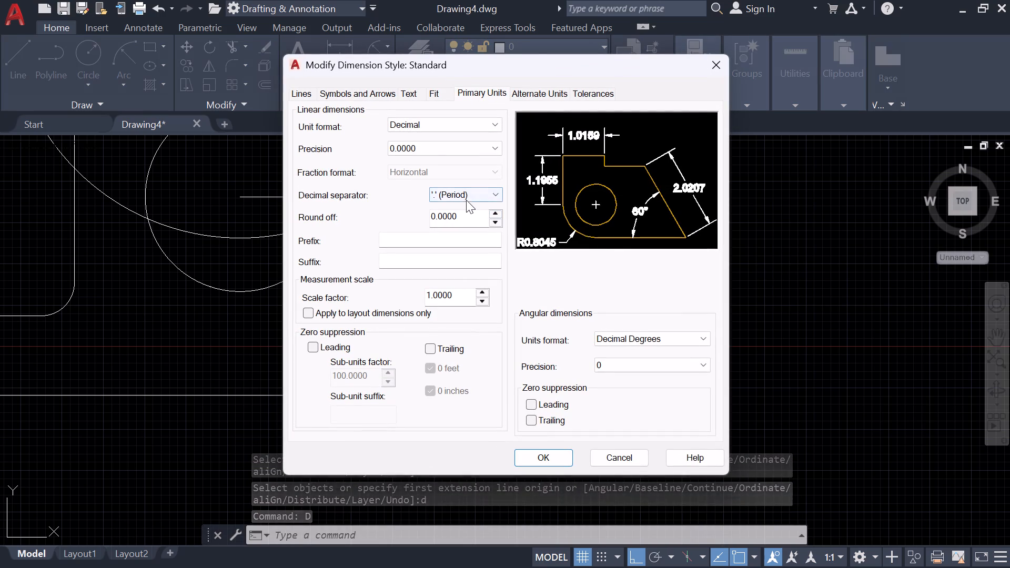
click(411, 98)
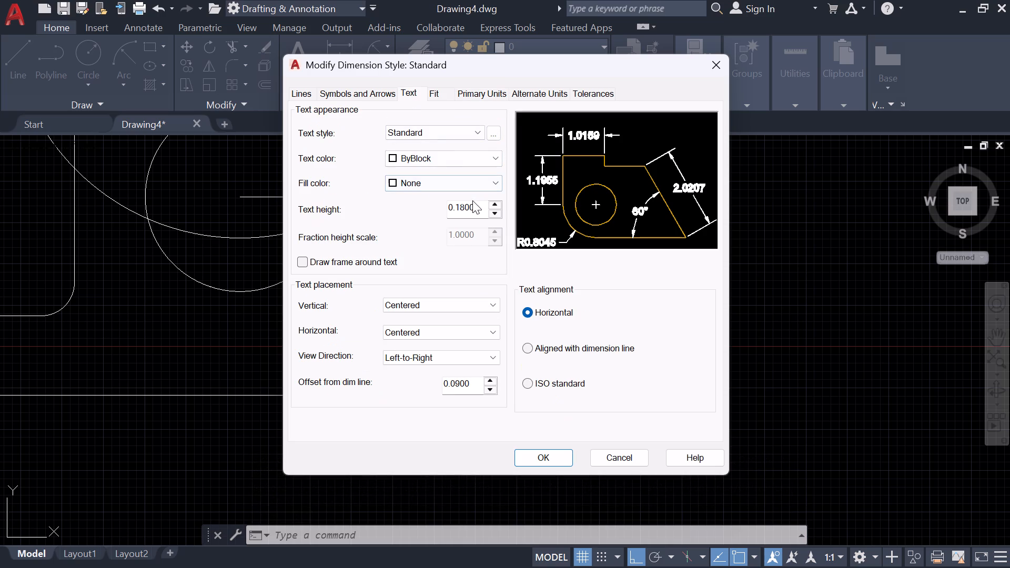
double_click(474, 204)
key(4)
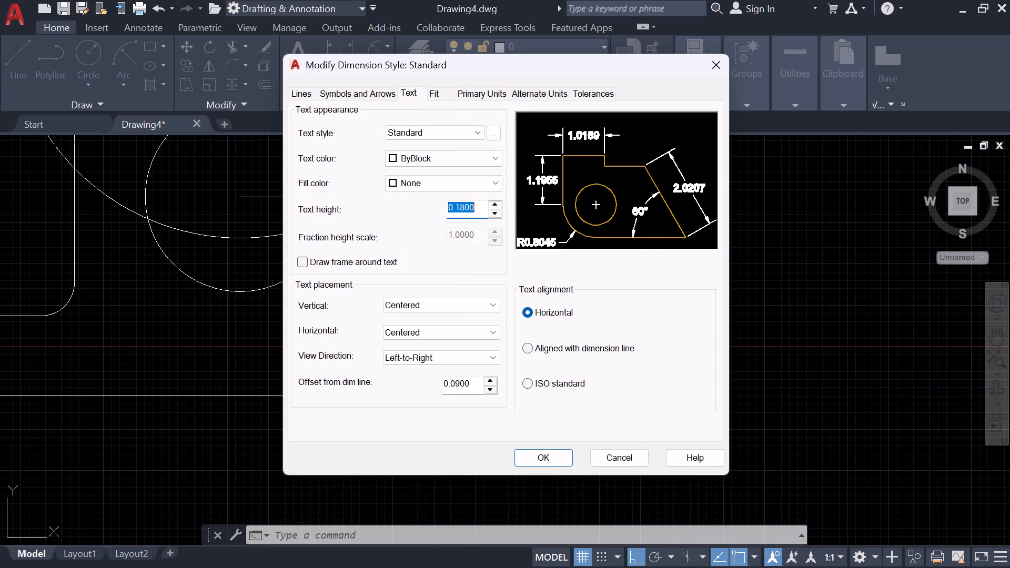
key(Return)
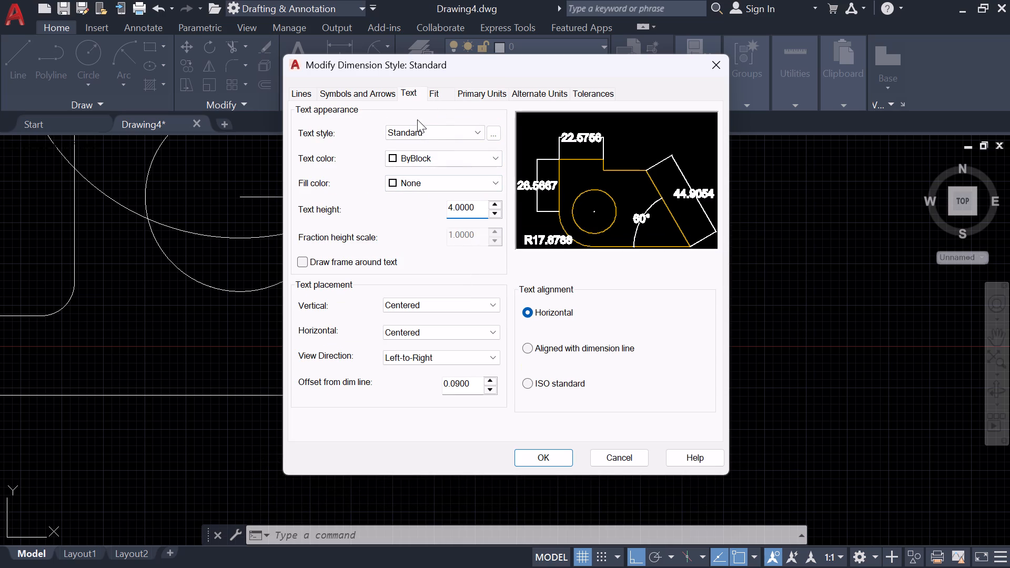
Set the Standard dimension style's linear precision to 0.0, apply it and close the style manager.
click(357, 91)
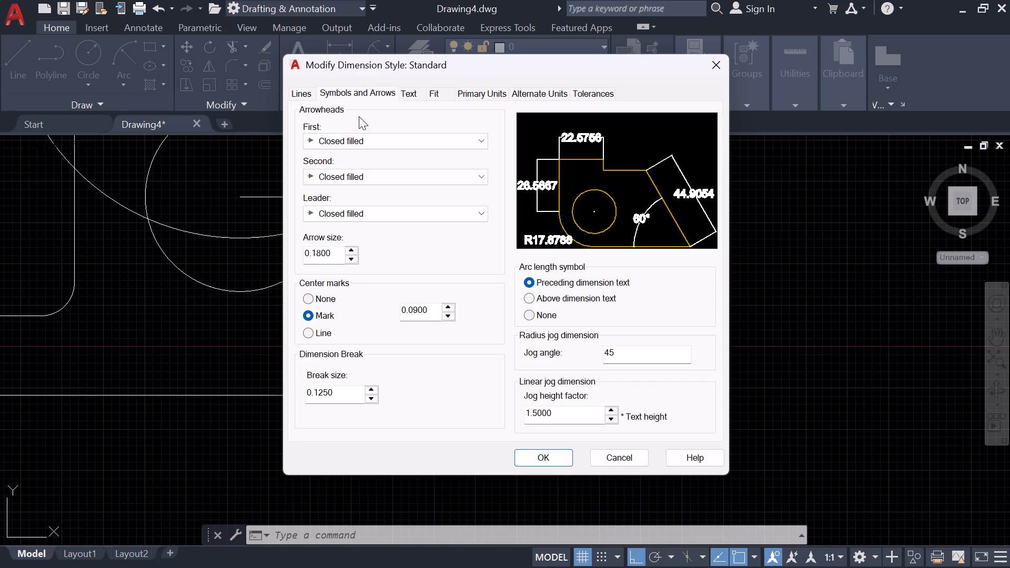
click(306, 94)
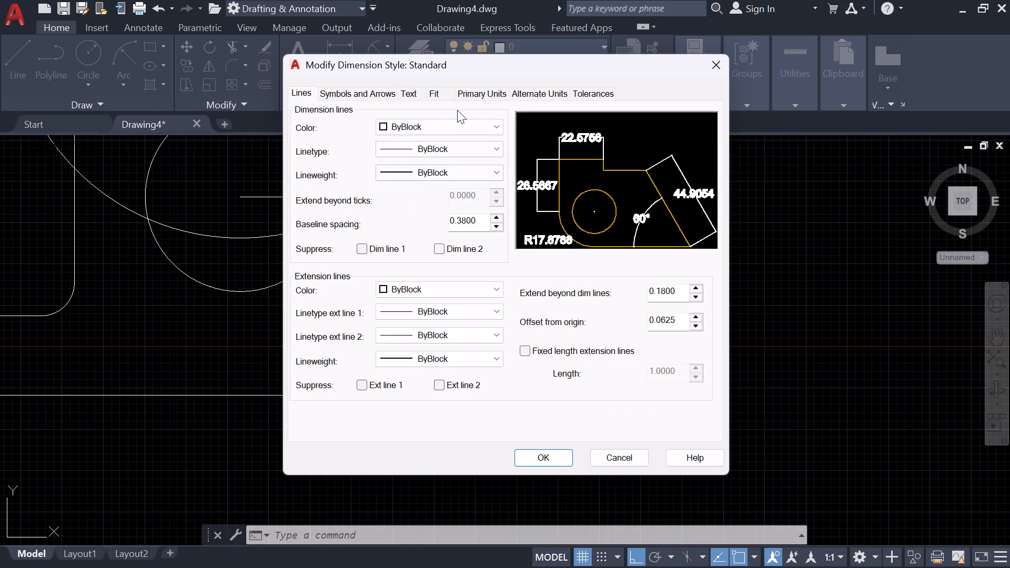
click(485, 98)
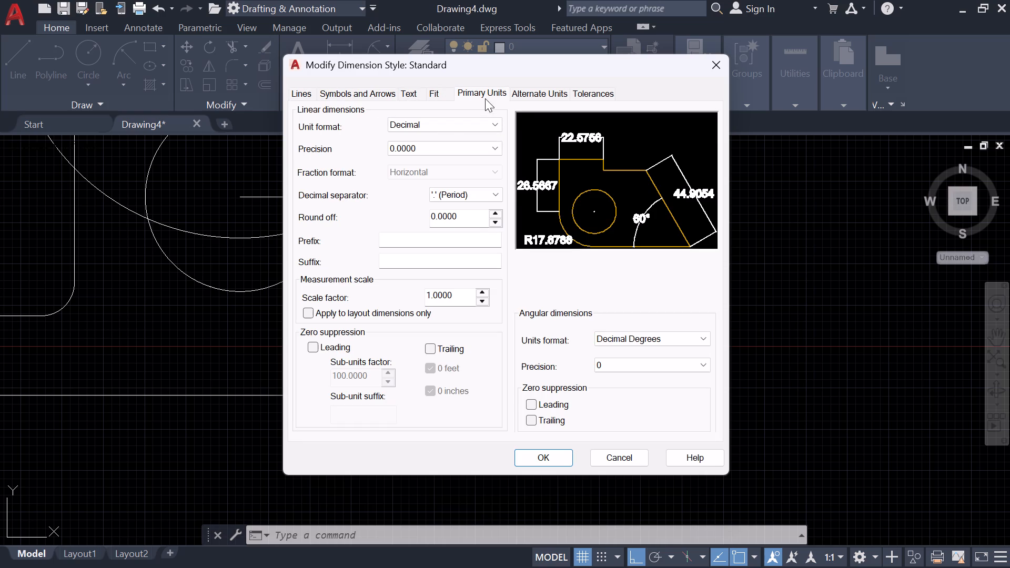
click(480, 146)
click(450, 174)
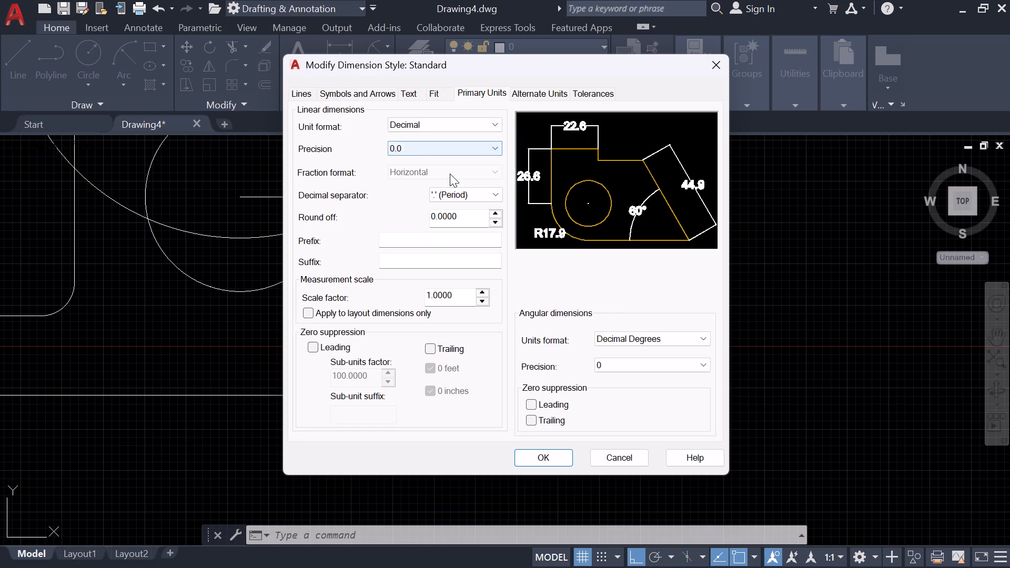
click(535, 461)
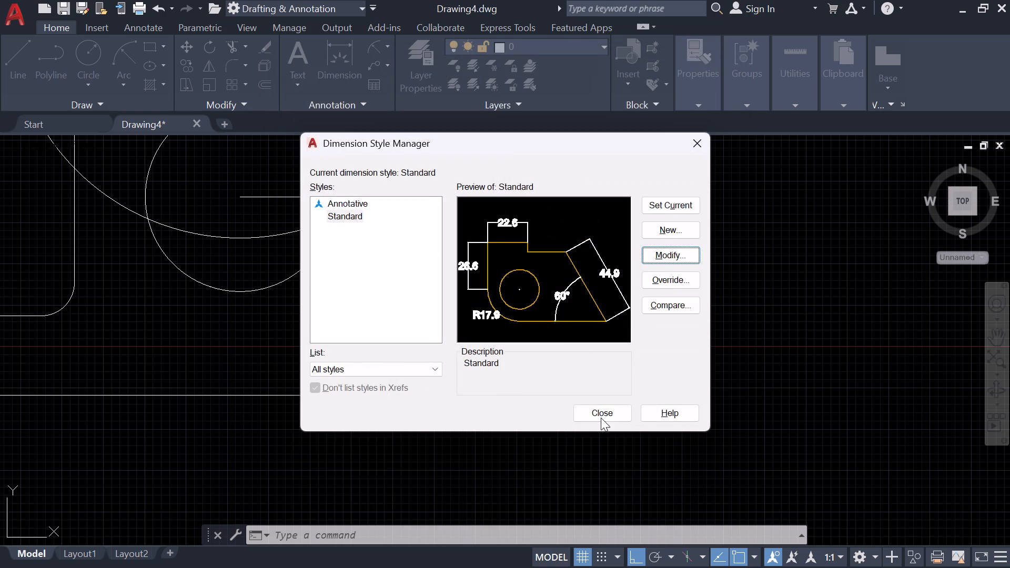
click(605, 417)
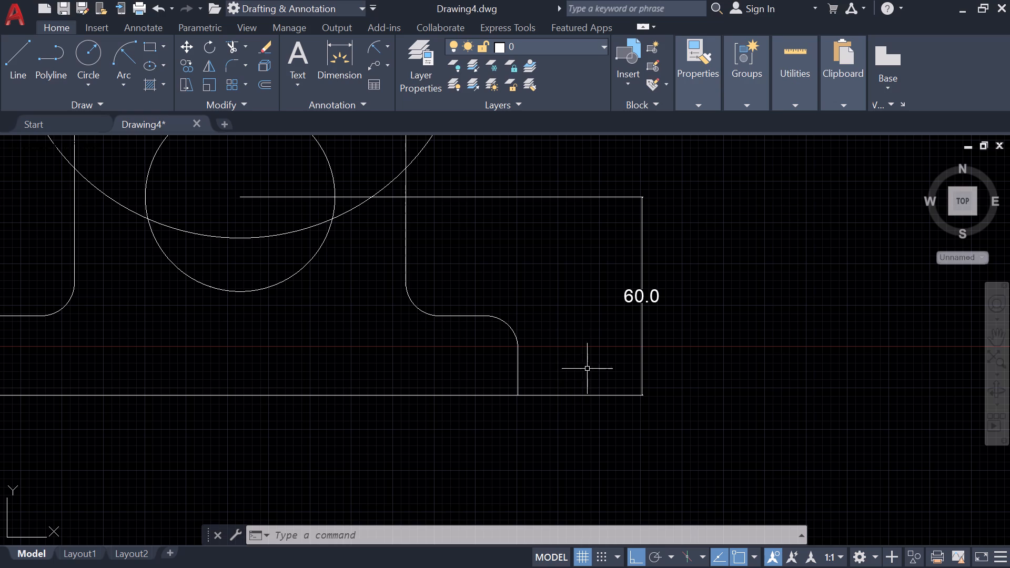
Dimension the vertical distance between the small middle circle's center and the lower circle's center, right of the large circle.
scroll(377, 208, up, 2)
scroll(376, 205, down, 3)
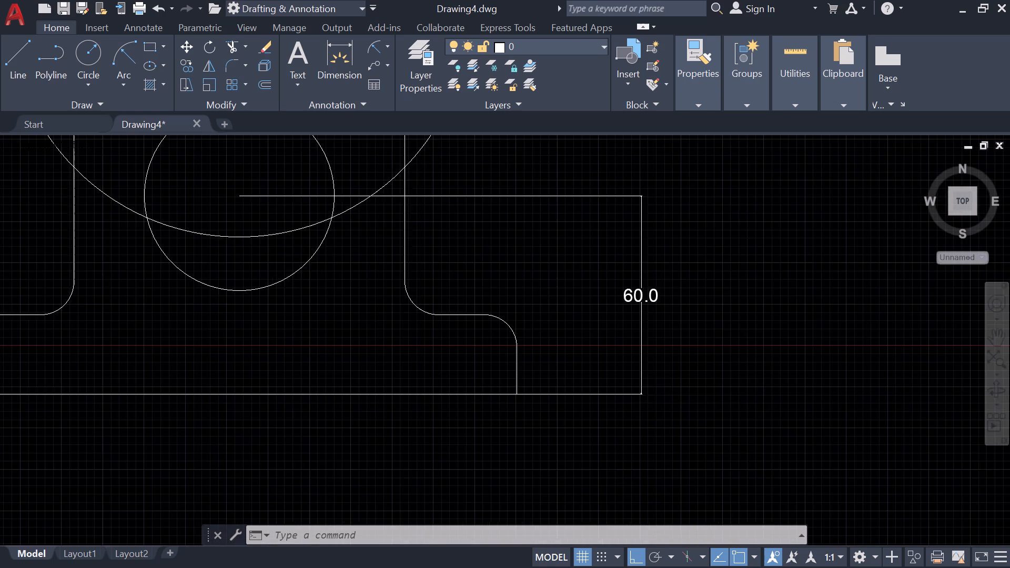
scroll(321, 170, down, 3)
middle_drag(326, 178, 557, 425)
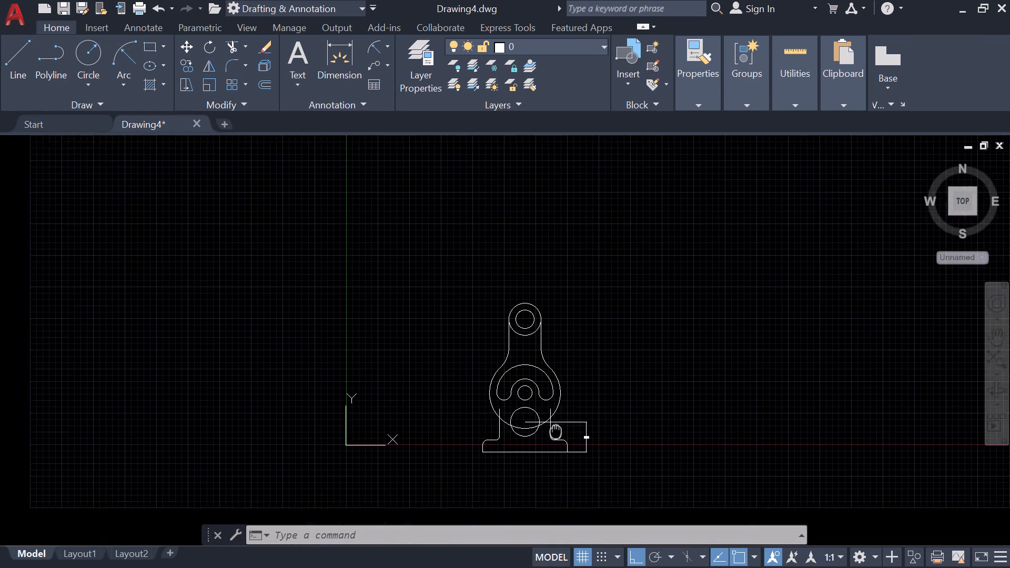
middle_drag(557, 425, 560, 393)
scroll(561, 353, up, 2)
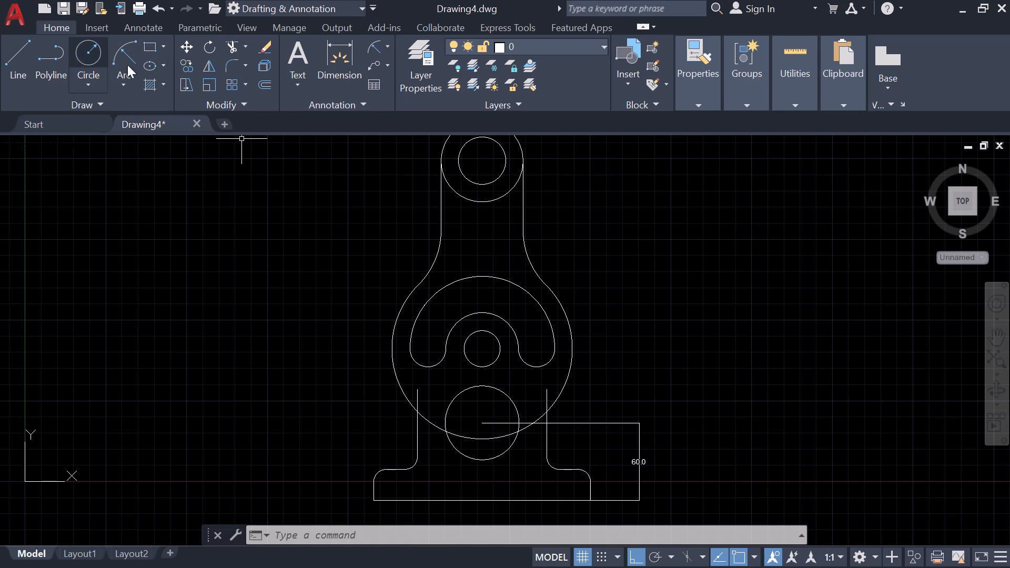
click(340, 53)
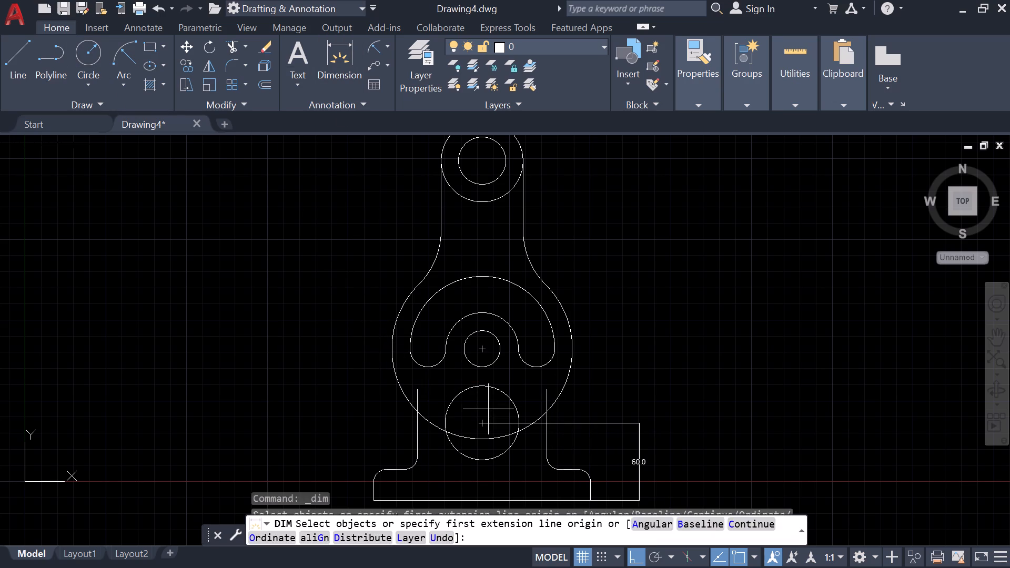
click(483, 352)
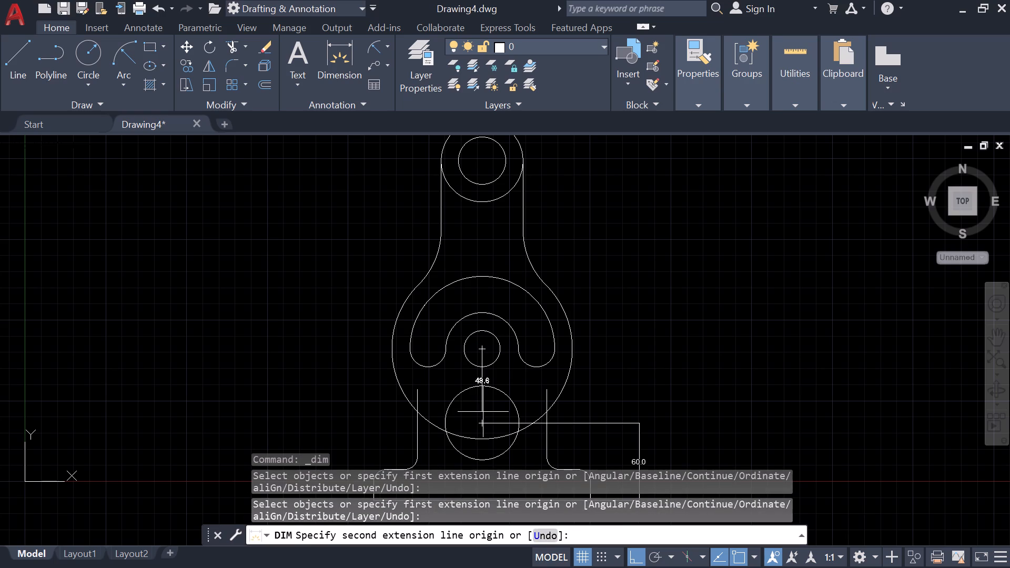
click(482, 423)
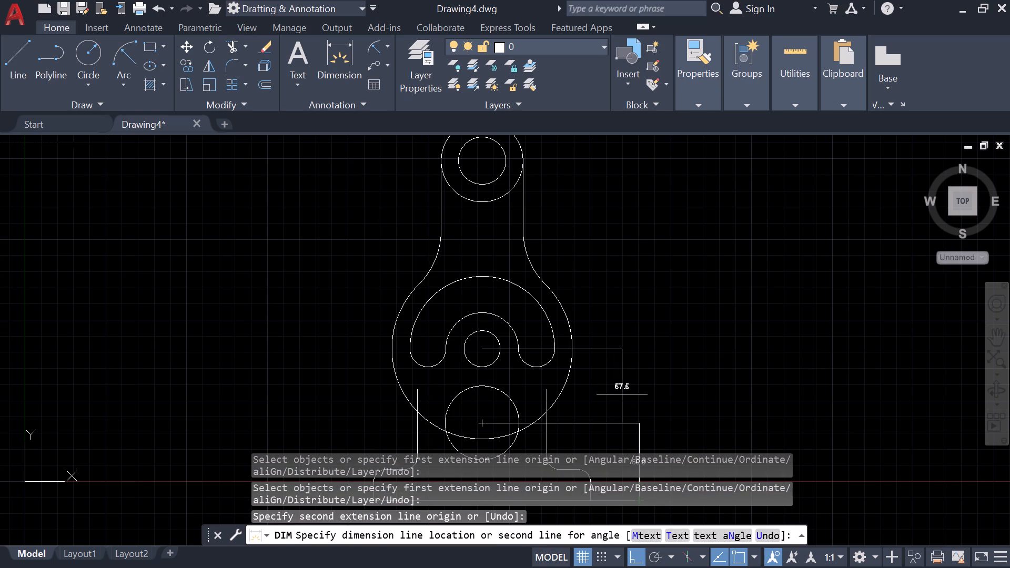
click(622, 394)
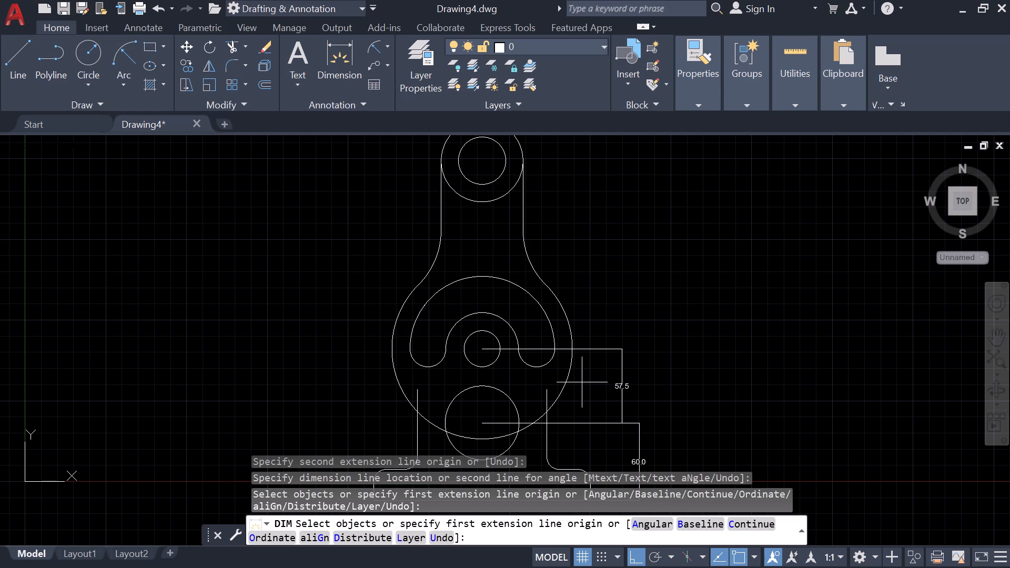
Dimension the vertical distance between the top circle's center and the small middle circle's center, placing it just right of the neck.
click(481, 158)
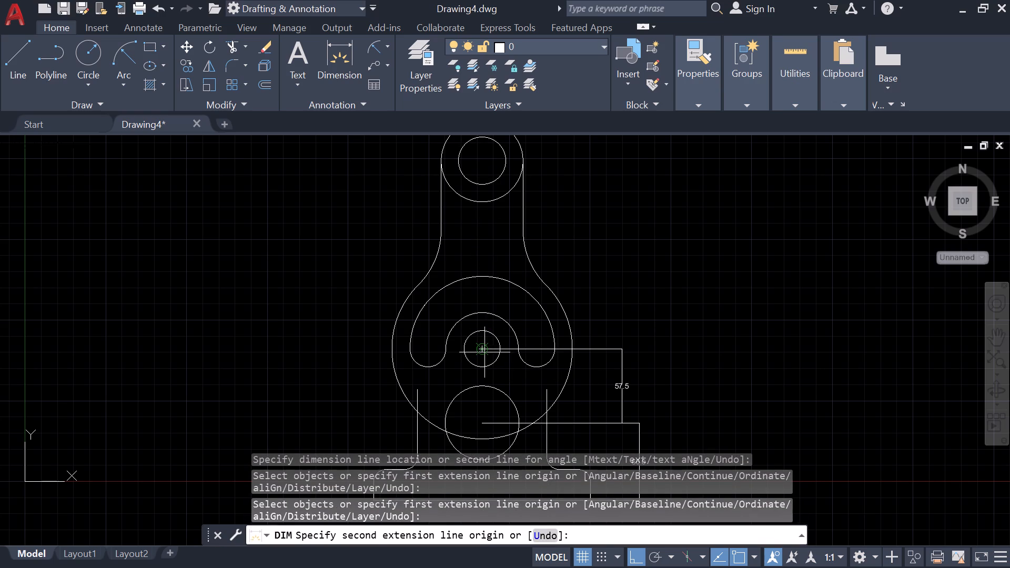
click(482, 347)
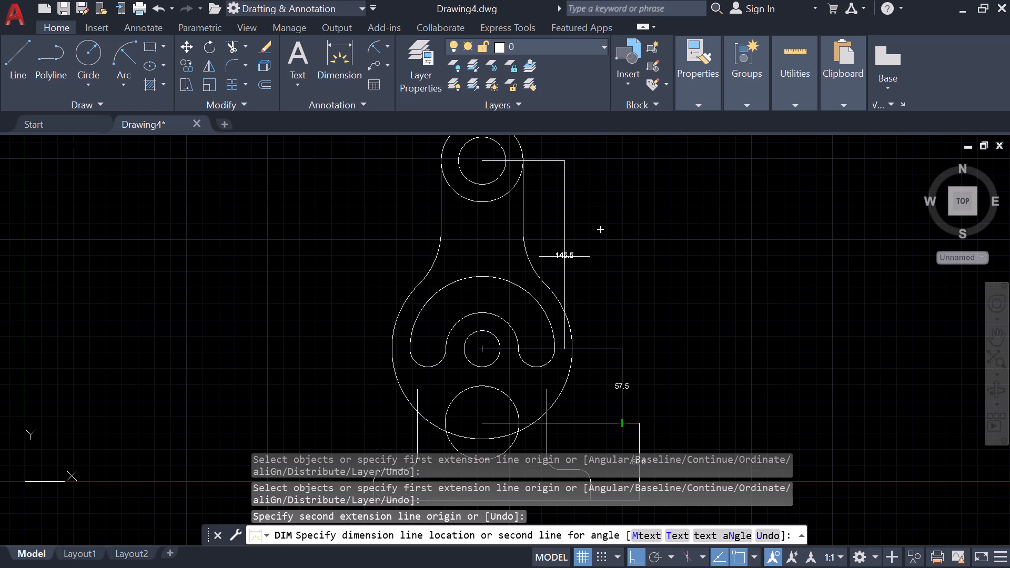
click(564, 257)
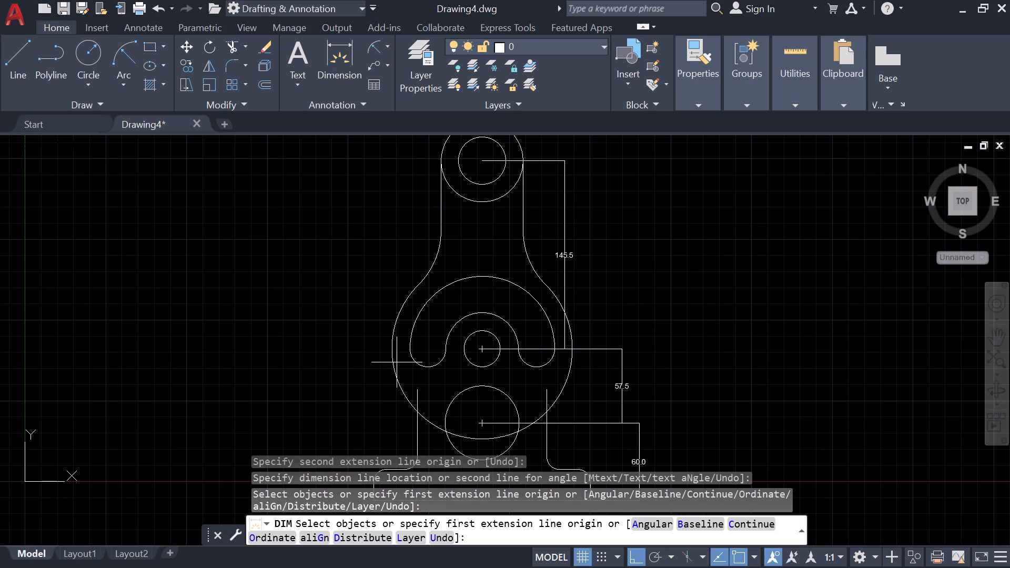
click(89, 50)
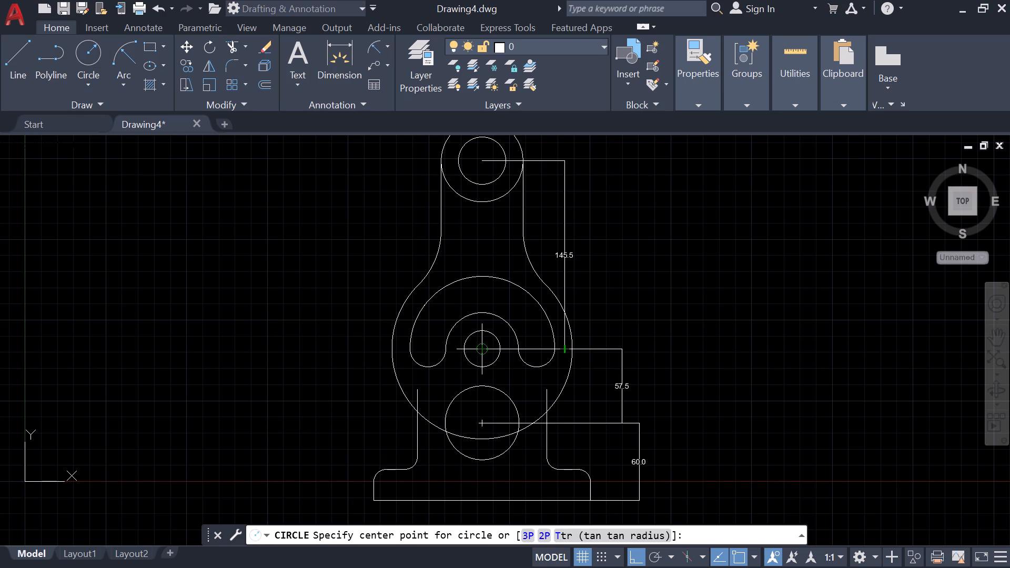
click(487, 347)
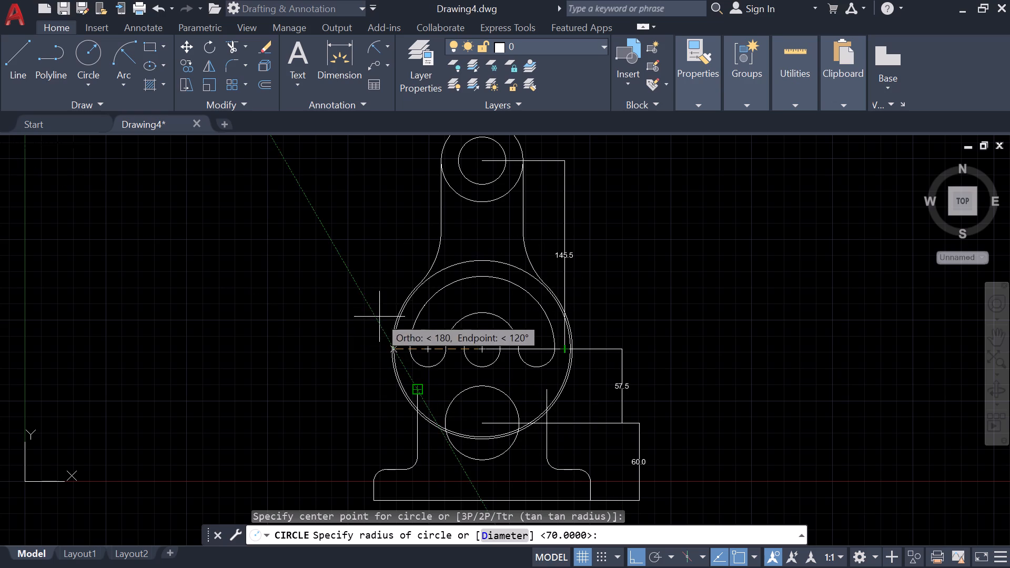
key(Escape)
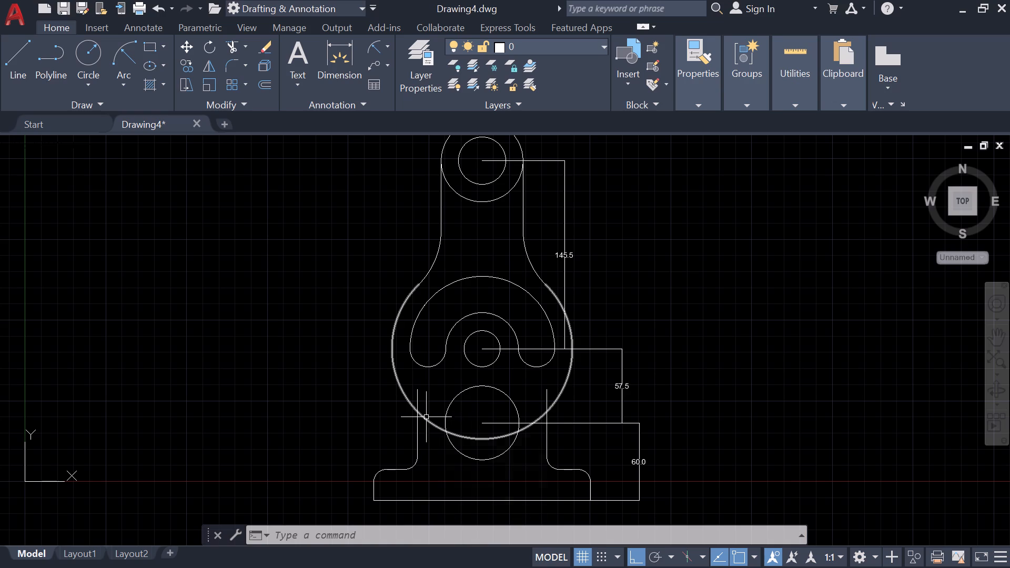
Trim the base's two vertical line ends inside the large circle and the large circle's lower arc between those verticals.
click(236, 47)
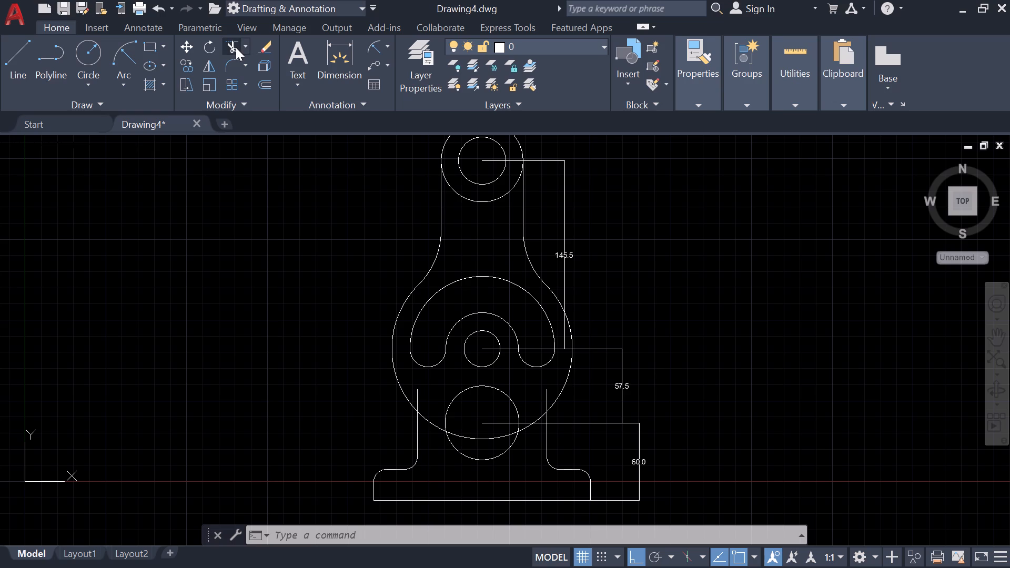
click(416, 396)
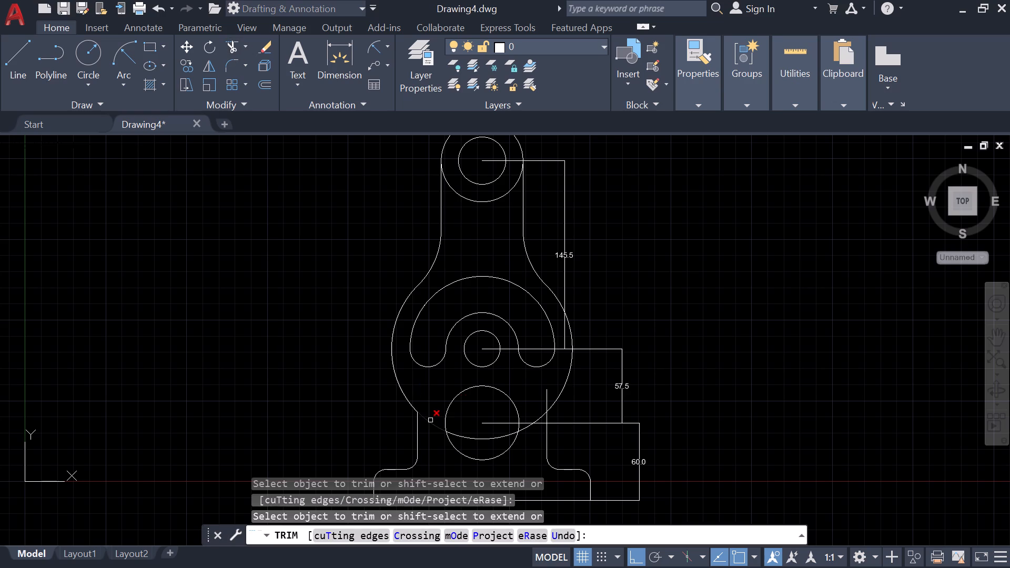
click(430, 420)
click(464, 437)
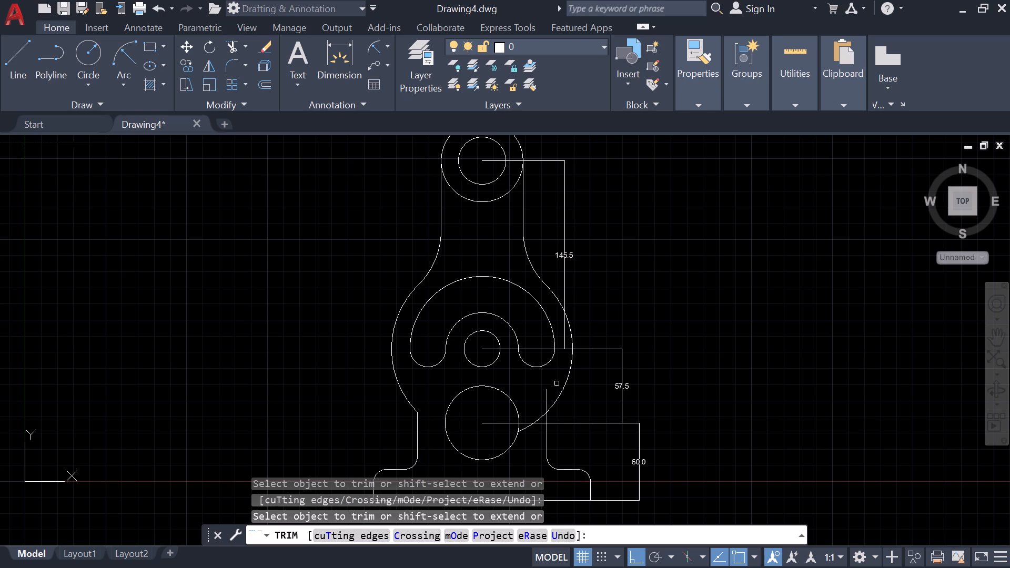
click(546, 402)
click(540, 419)
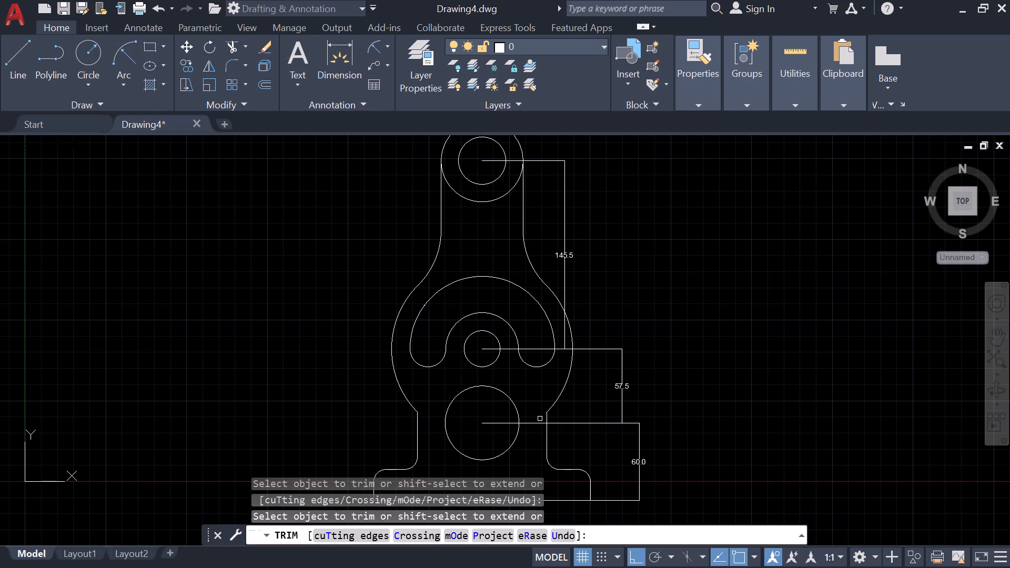
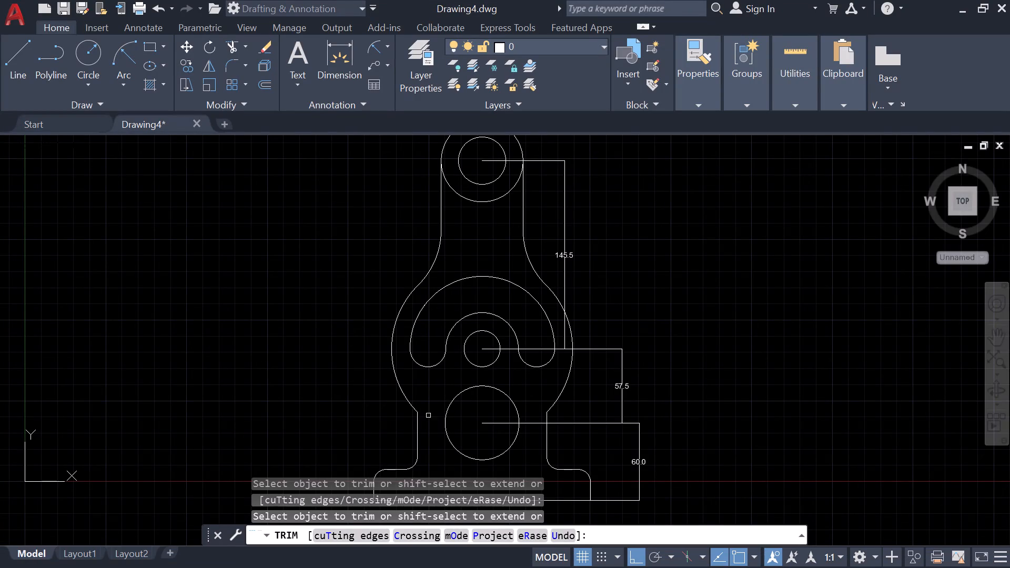
Start a Fillet for the corners where the large body arc meets the base's vertical lines, opening its radius setting.
right_click(344, 395)
click(376, 166)
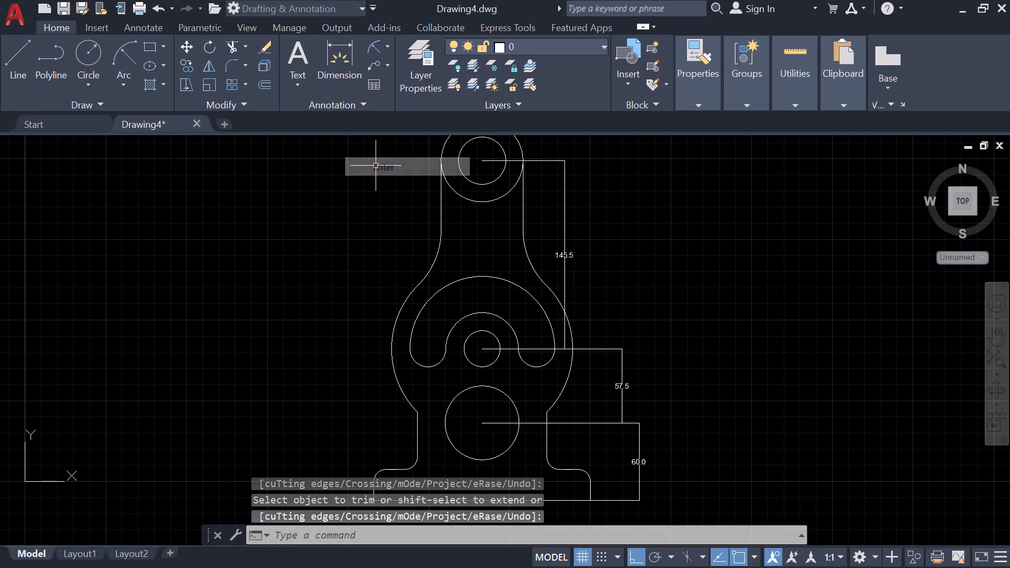
click(225, 65)
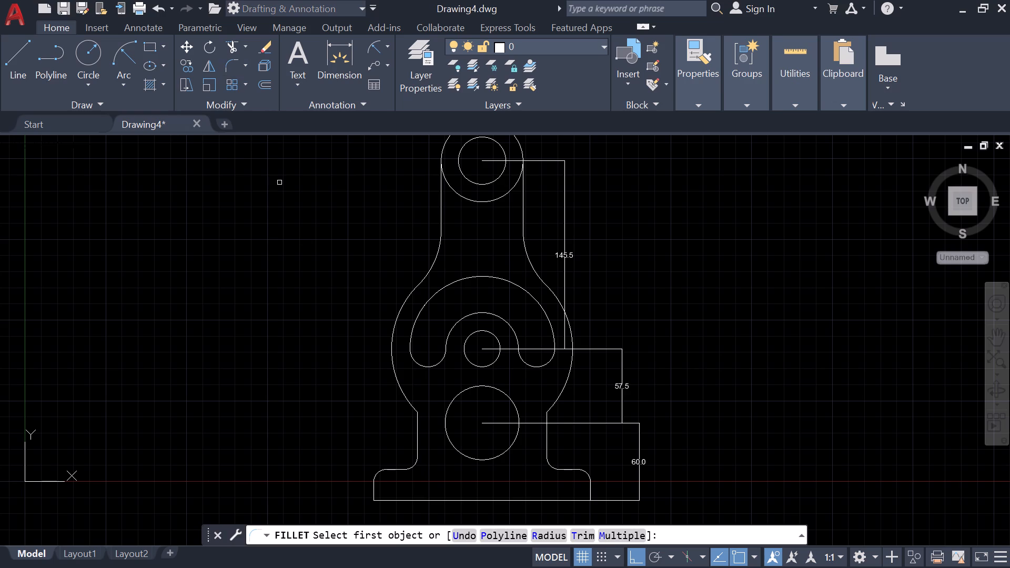
click(553, 539)
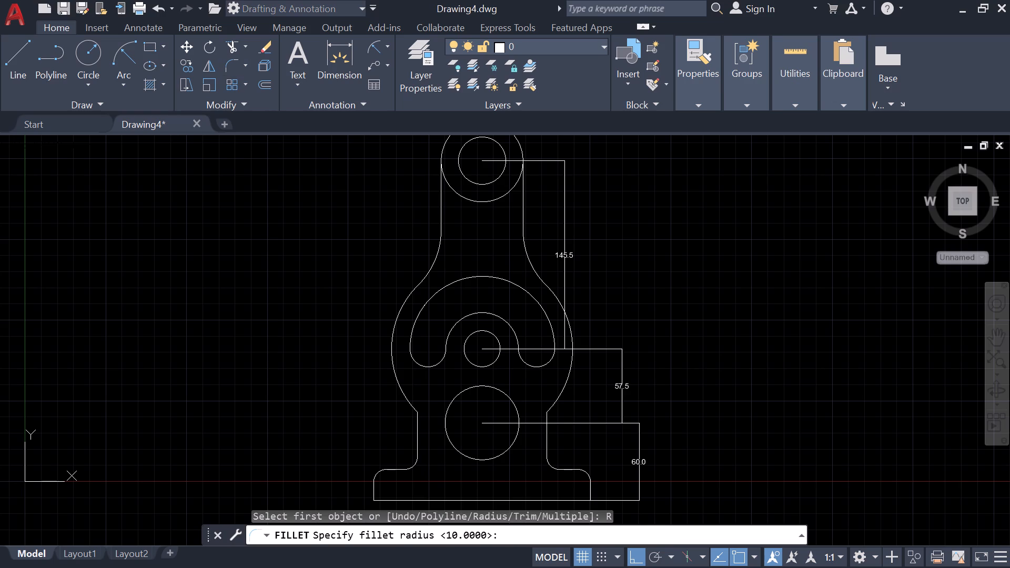
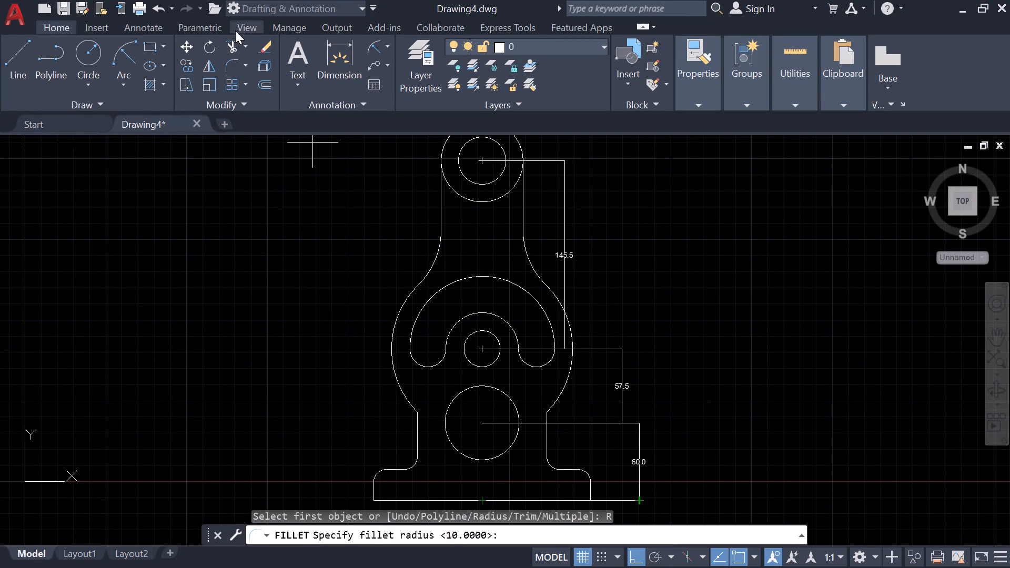
Trim away the lower part of the outer circle at the top of the neck, leaving its rounded upper end.
click(226, 47)
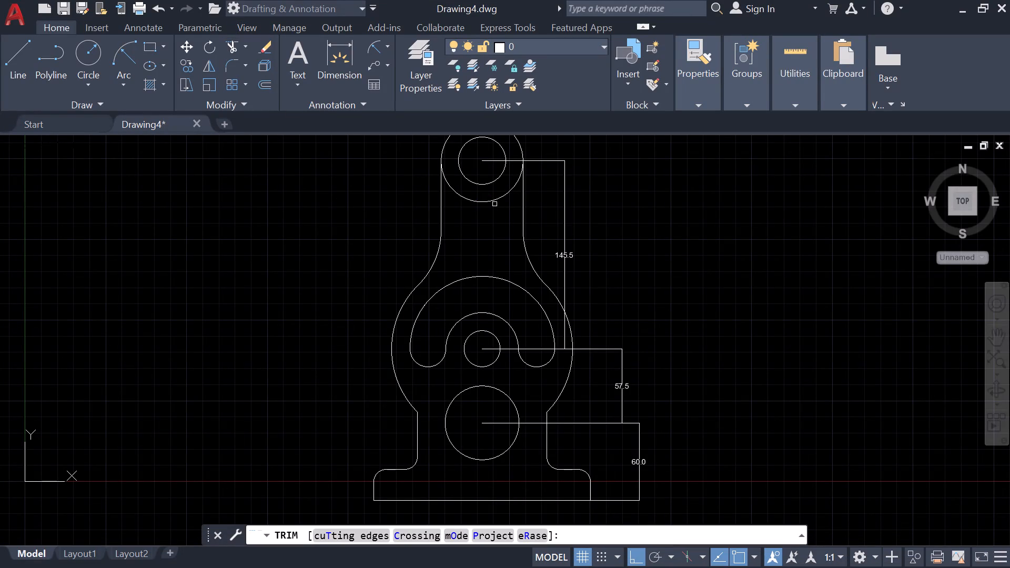
click(494, 201)
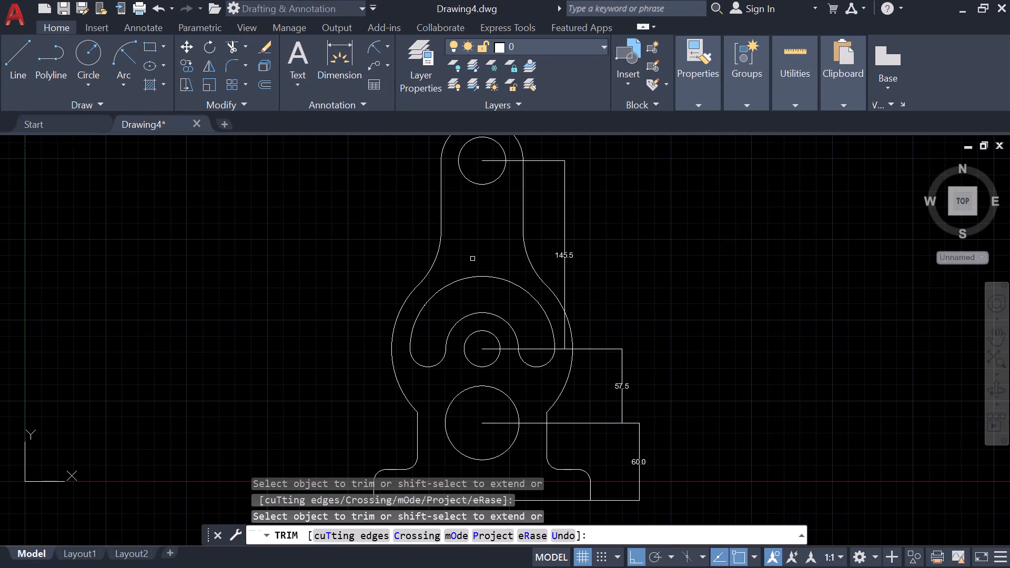
right_click(336, 242)
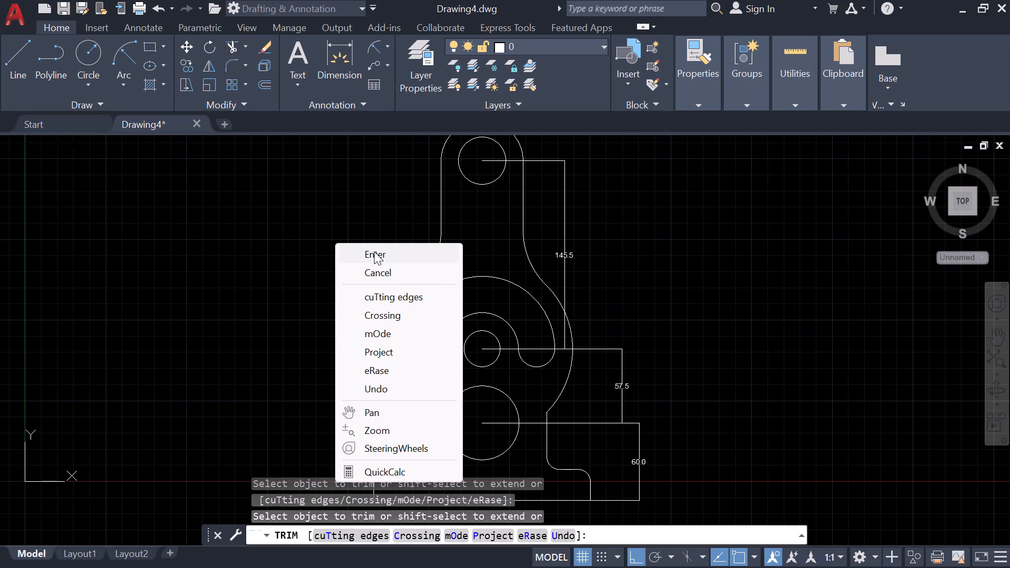
click(374, 251)
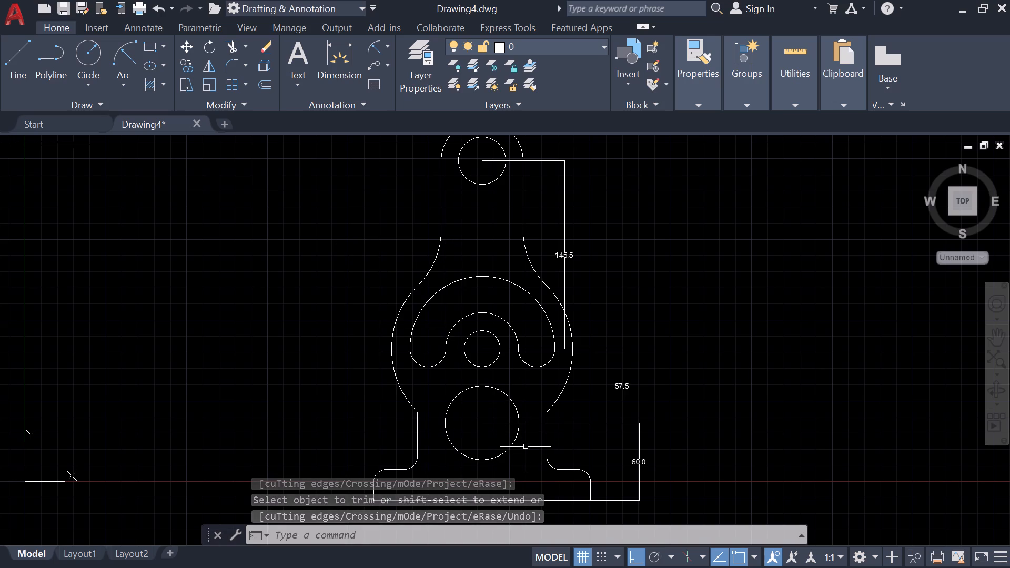
Add a diameter dimension to the large lower circle, placed outside the body near the base.
scroll(526, 447, up, 1)
scroll(526, 447, down, 1)
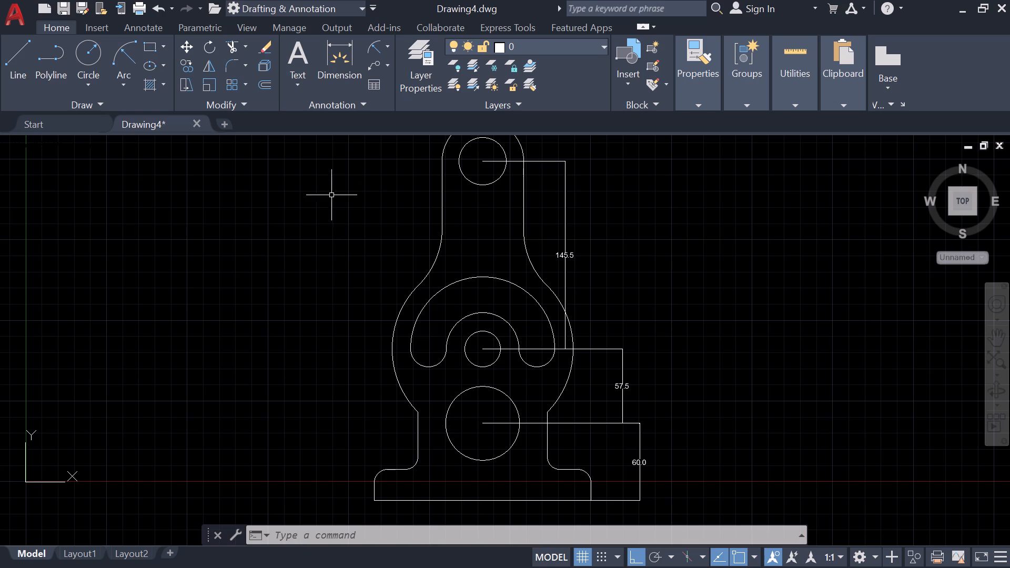
click(333, 49)
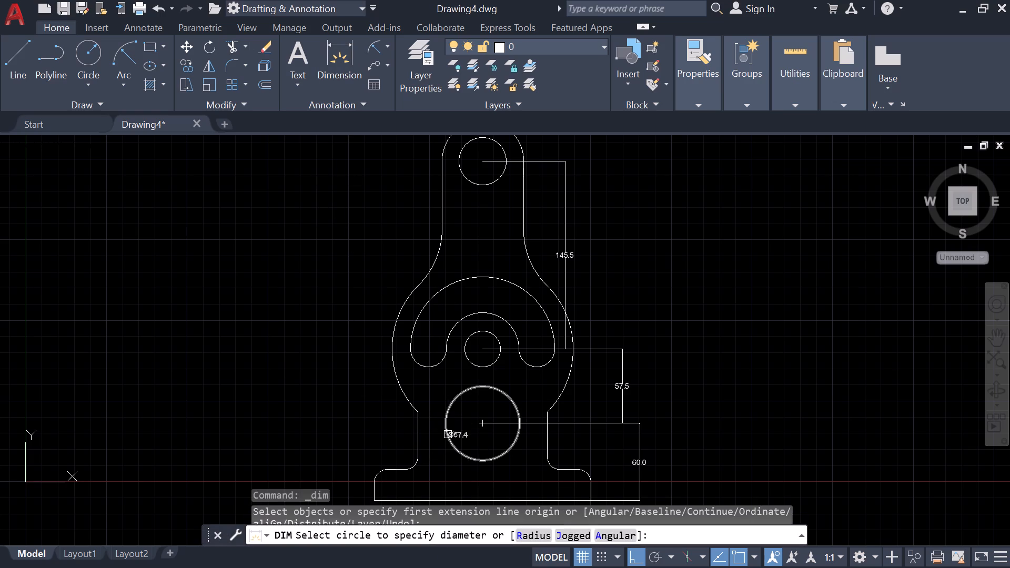
click(470, 458)
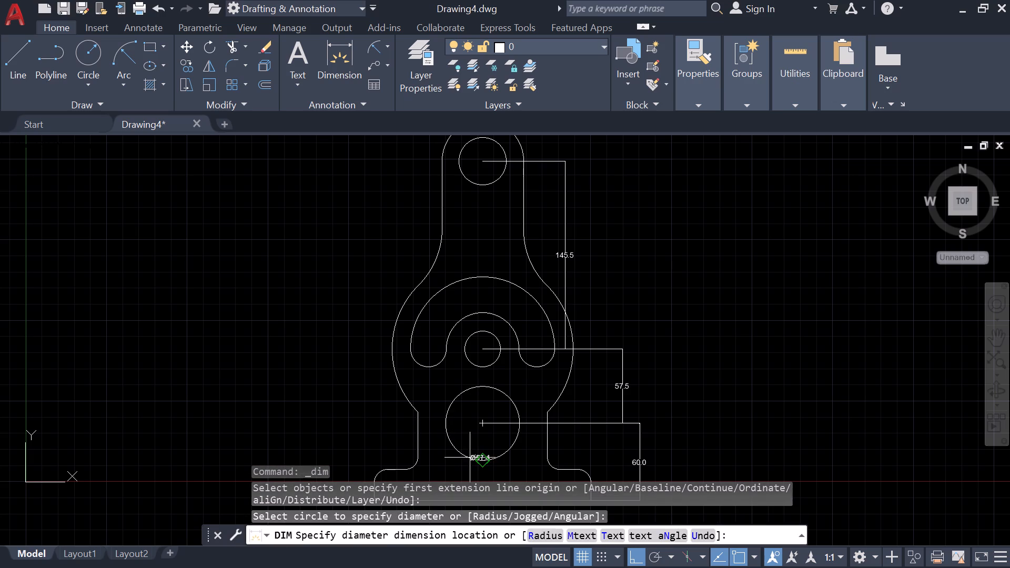
click(358, 440)
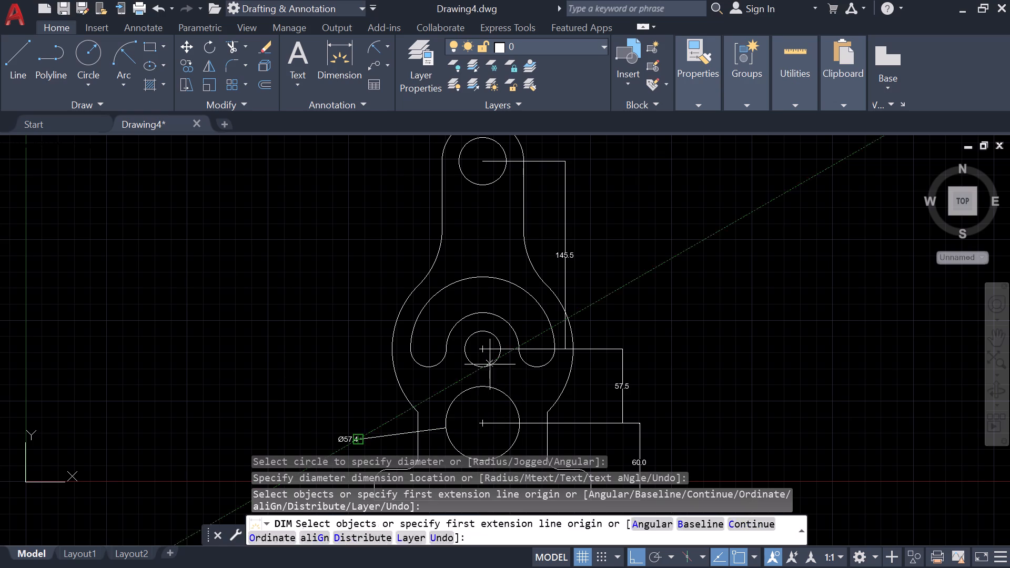
Add radius dimensions to the curved slot's outer and inner arcs, placed outside the outline beside the neck.
click(464, 279)
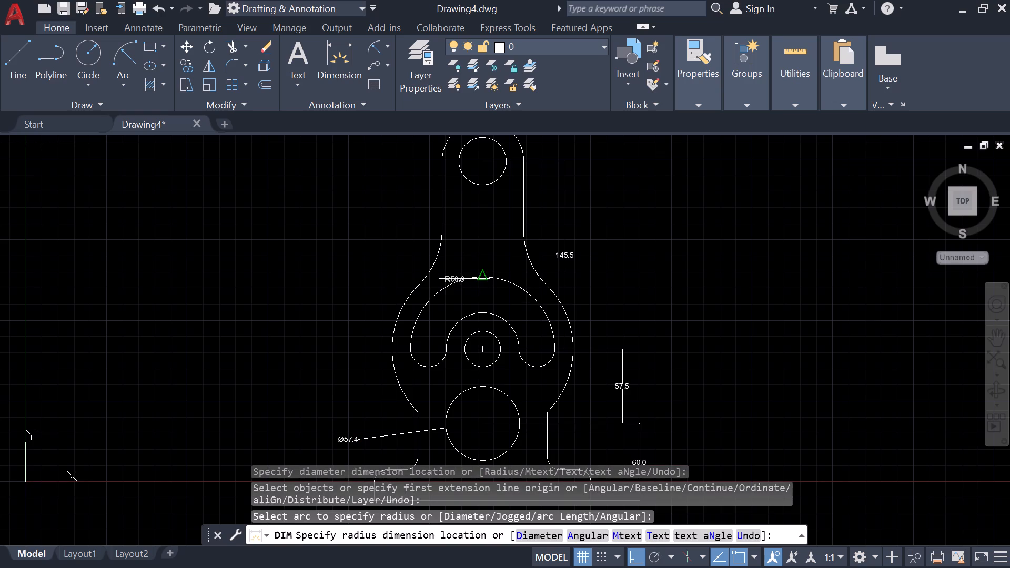
click(392, 260)
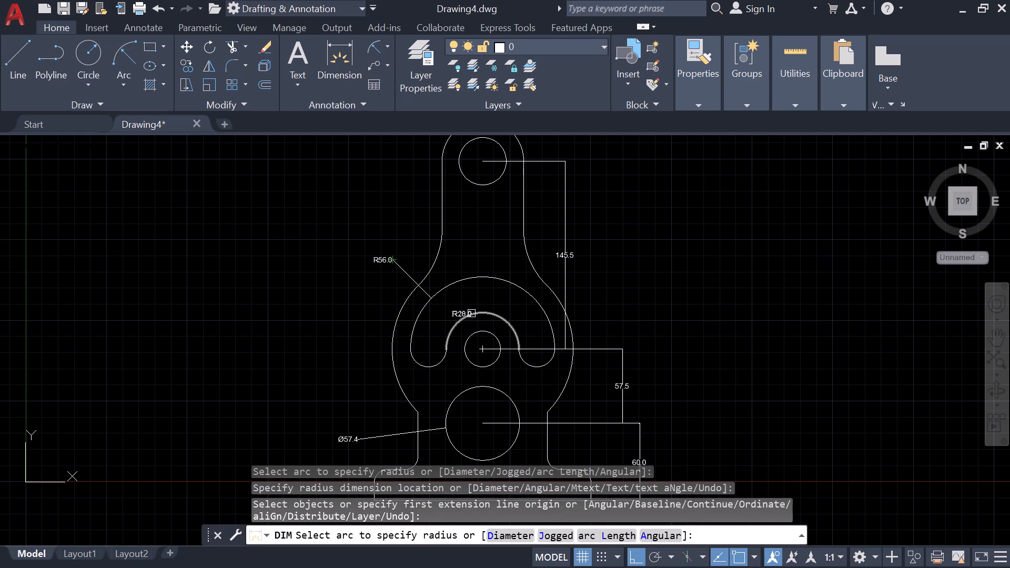
click(471, 313)
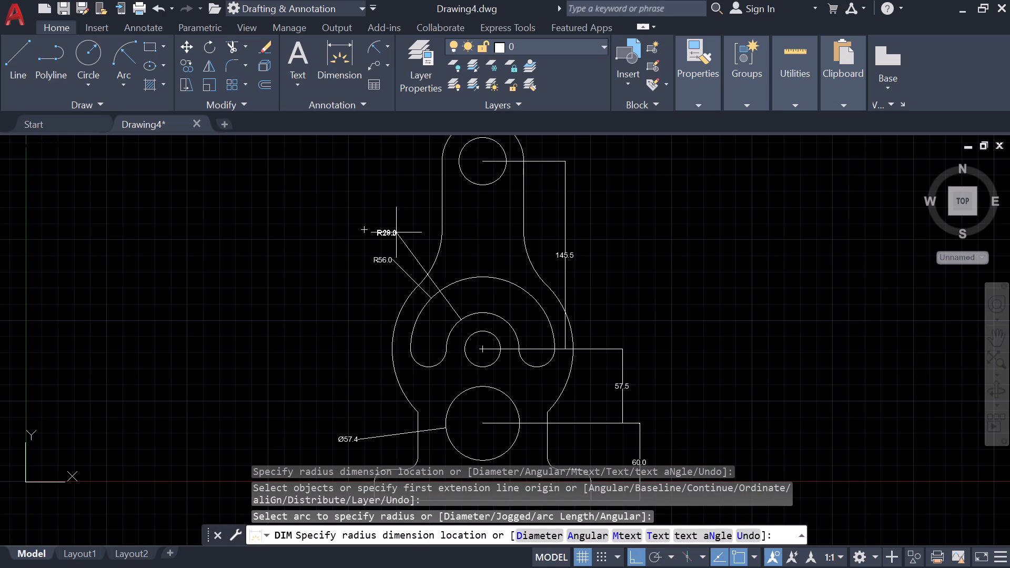
click(396, 232)
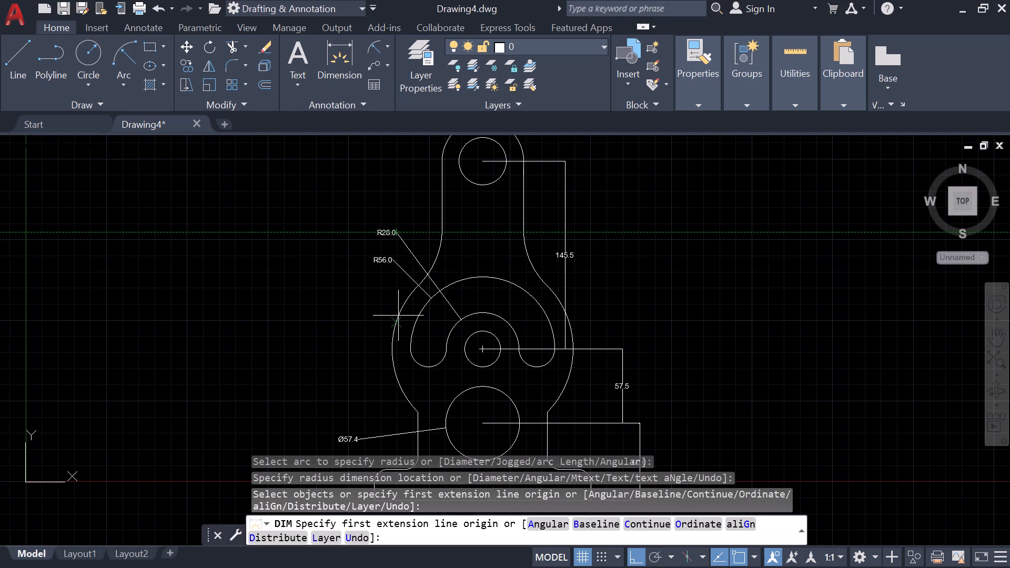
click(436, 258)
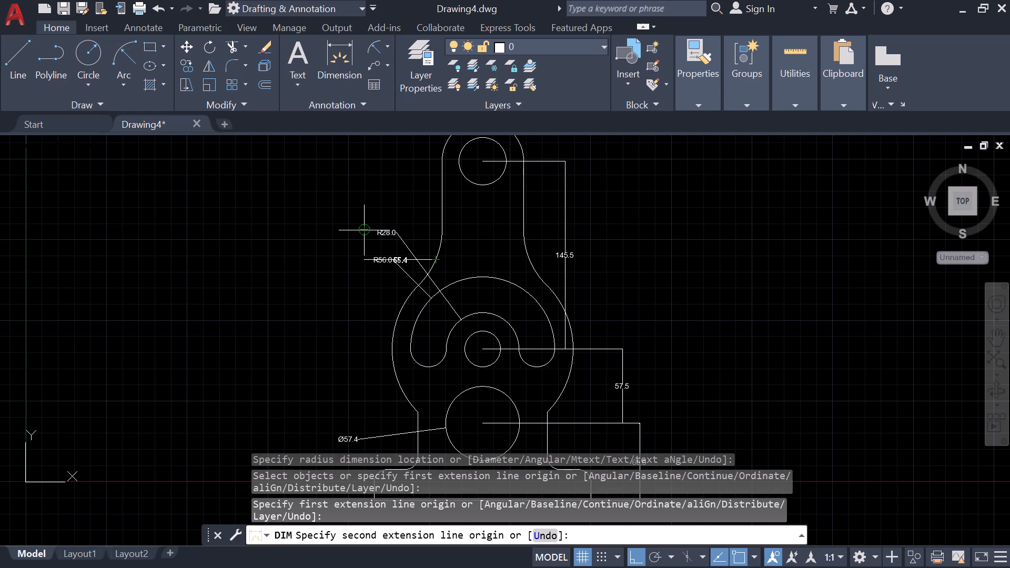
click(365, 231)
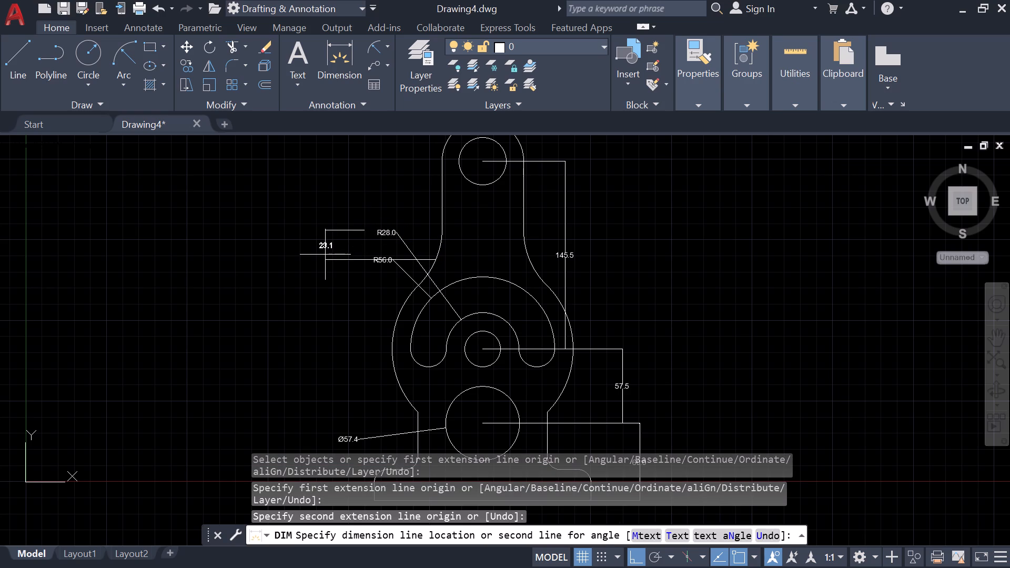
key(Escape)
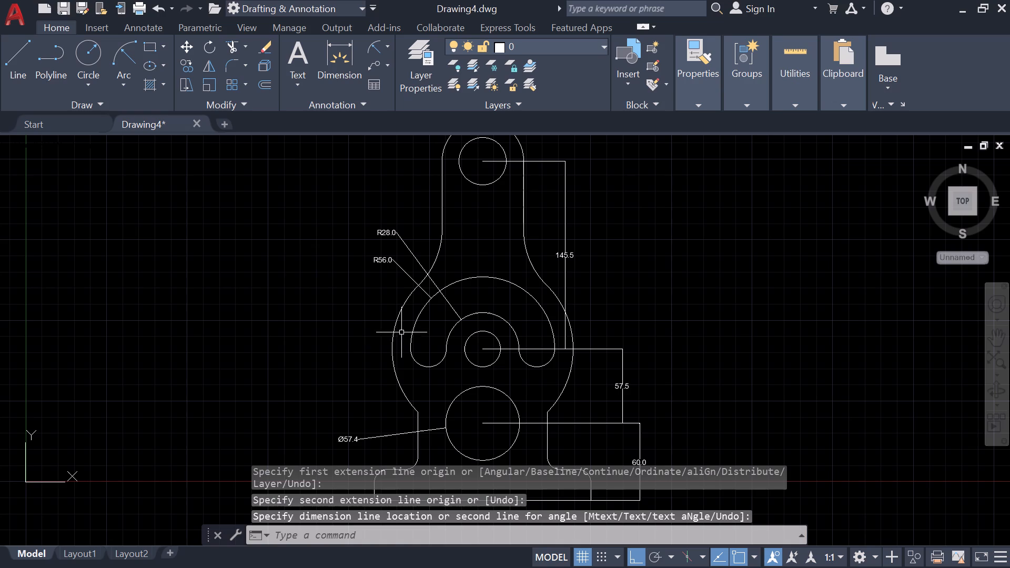
Dimension the curved slot's rounded end from its arc center to its lowest point, placing the dimension inside the slot.
click(346, 51)
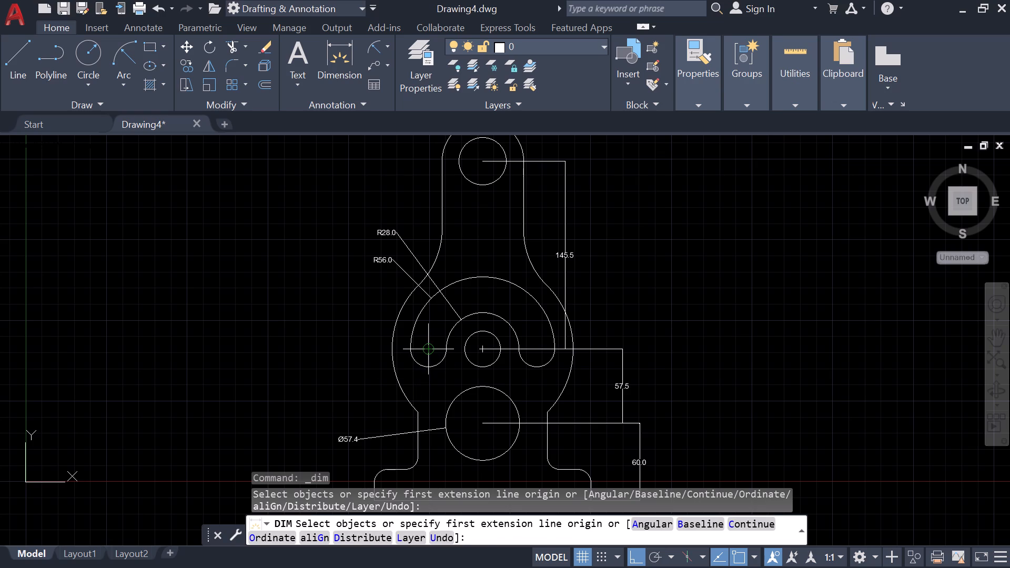
click(427, 350)
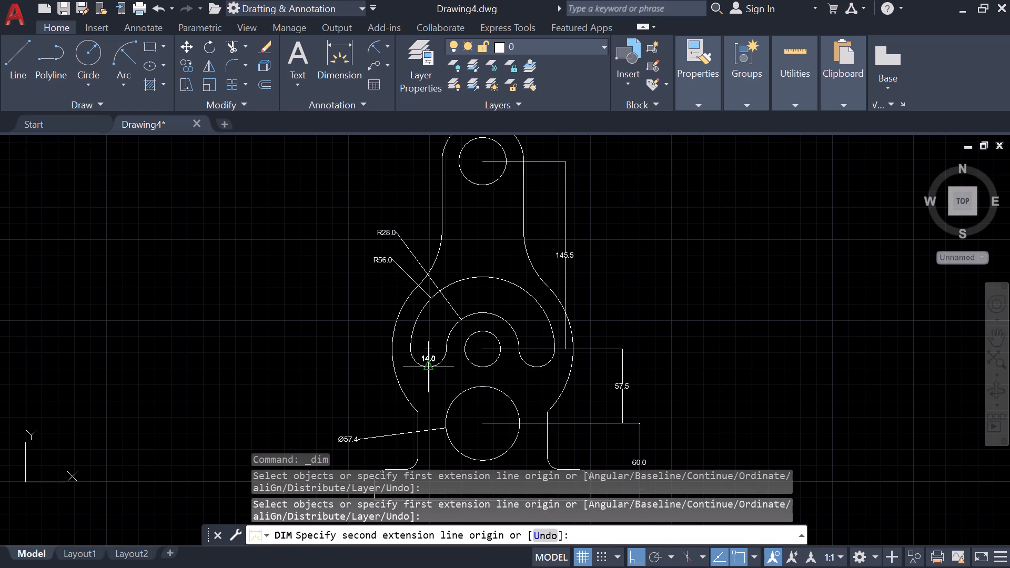
click(430, 368)
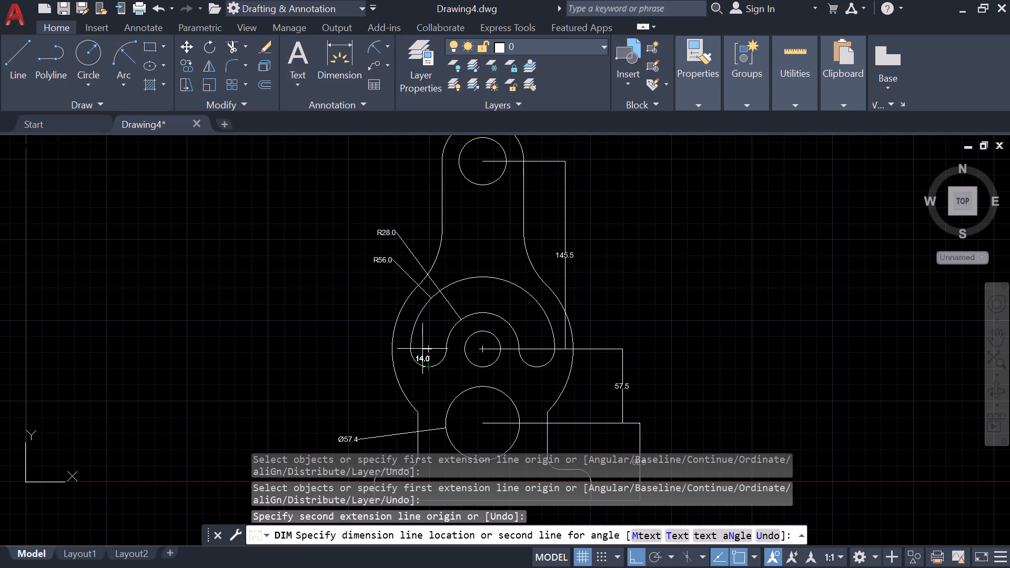
click(429, 348)
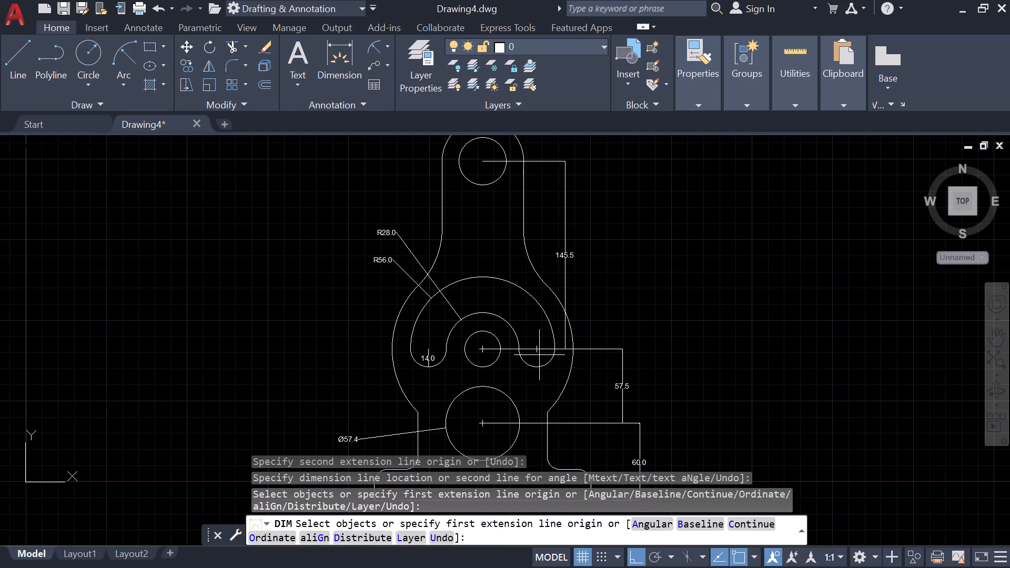
Dimension the diameter of the small circle at the body's center and the radius of the large outer body arc.
click(470, 361)
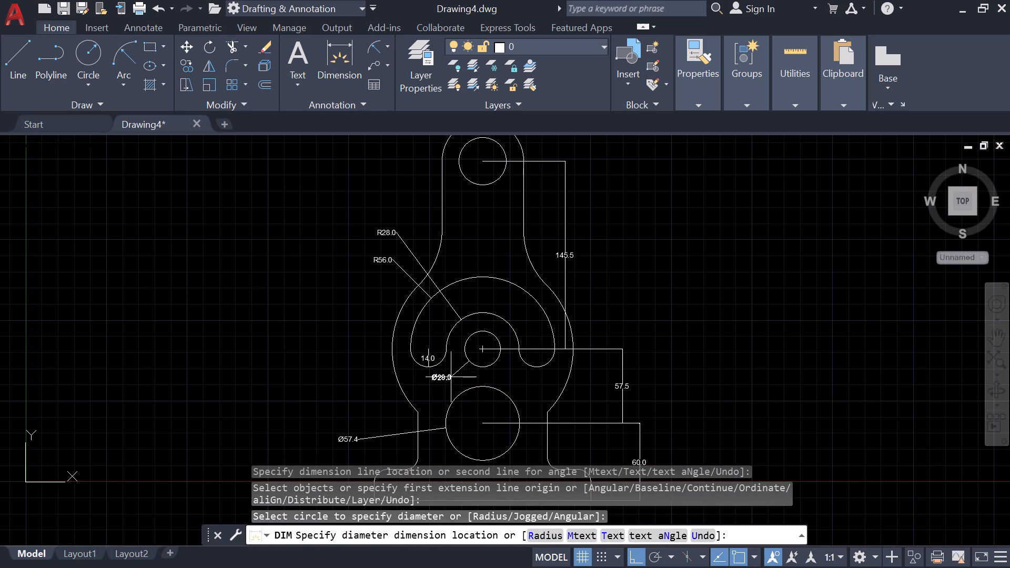
click(450, 379)
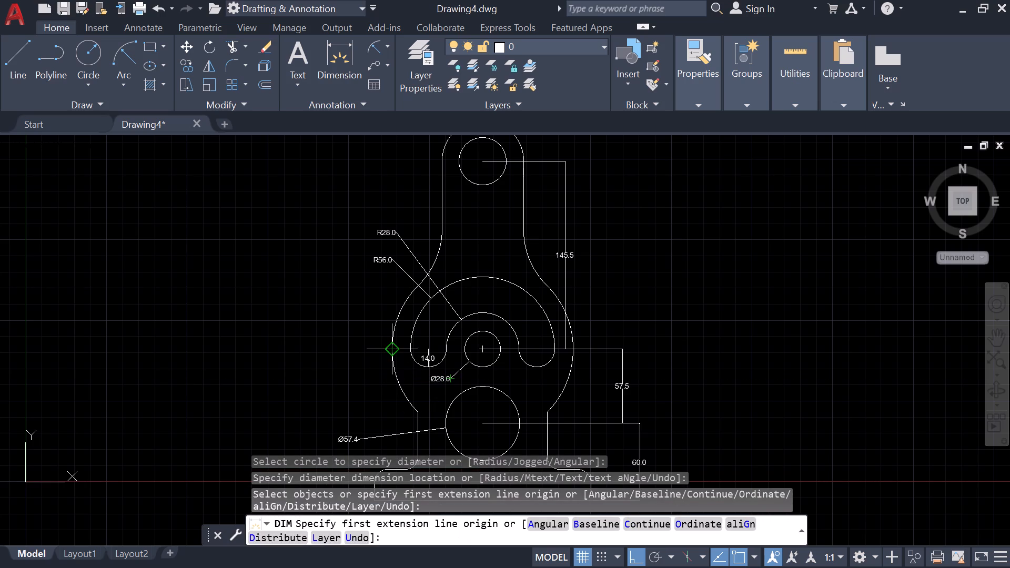
click(393, 369)
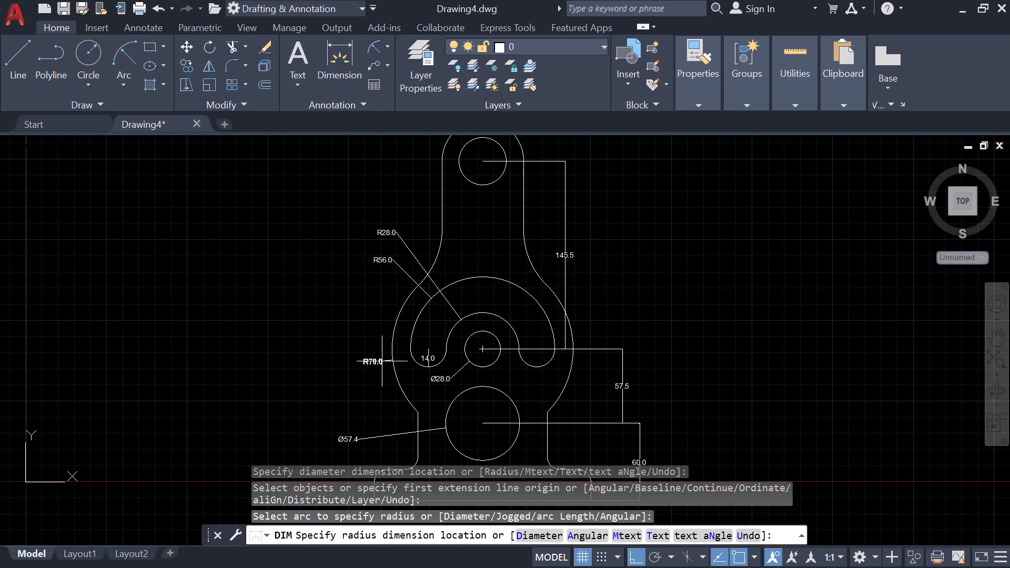
click(343, 347)
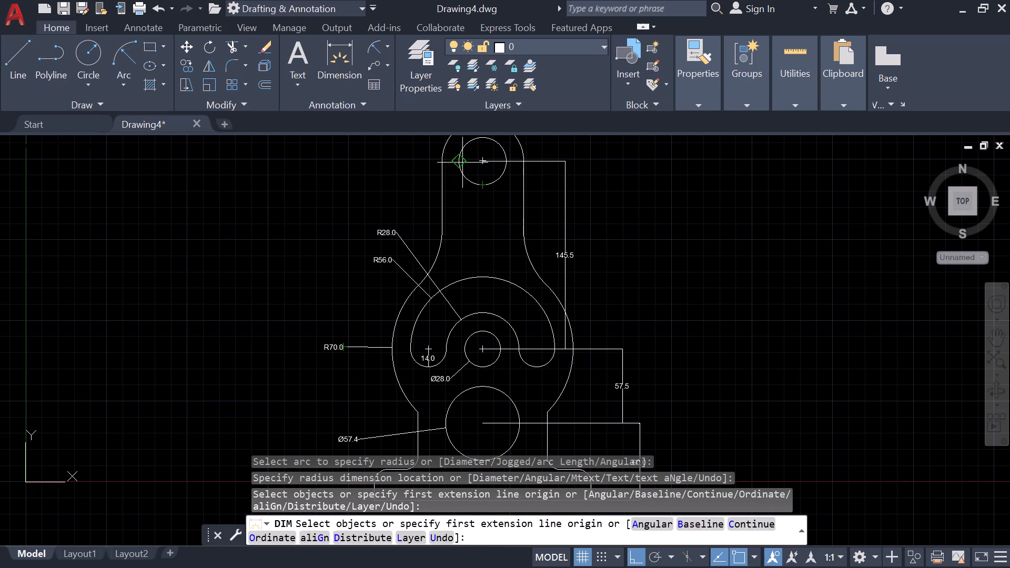
Dimension the top hole's diameter and the radius of the neck's rounded upper end, placing both outside the neck.
scroll(542, 175, up, 2)
scroll(516, 176, down, 2)
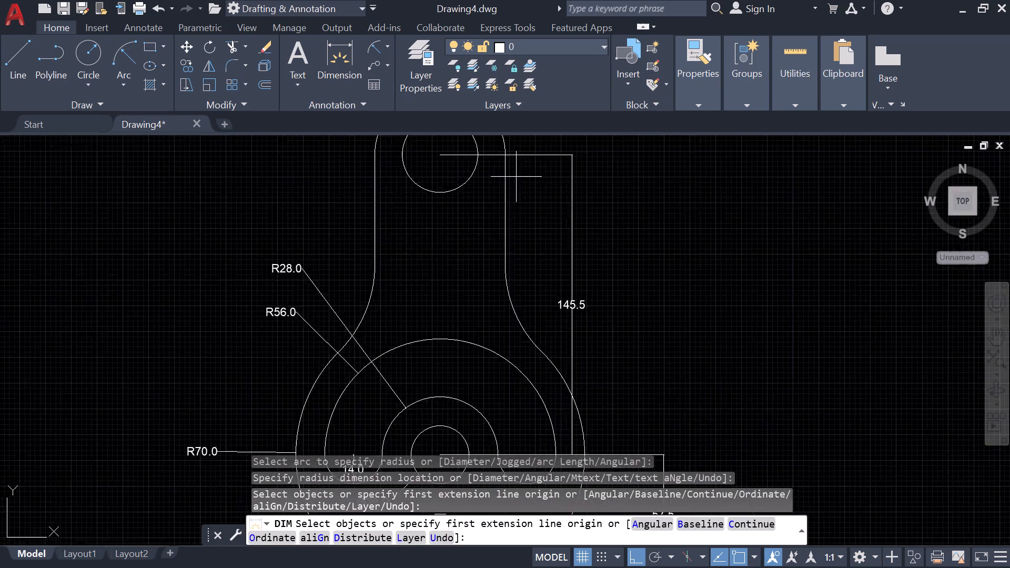
middle_drag(473, 184, 469, 296)
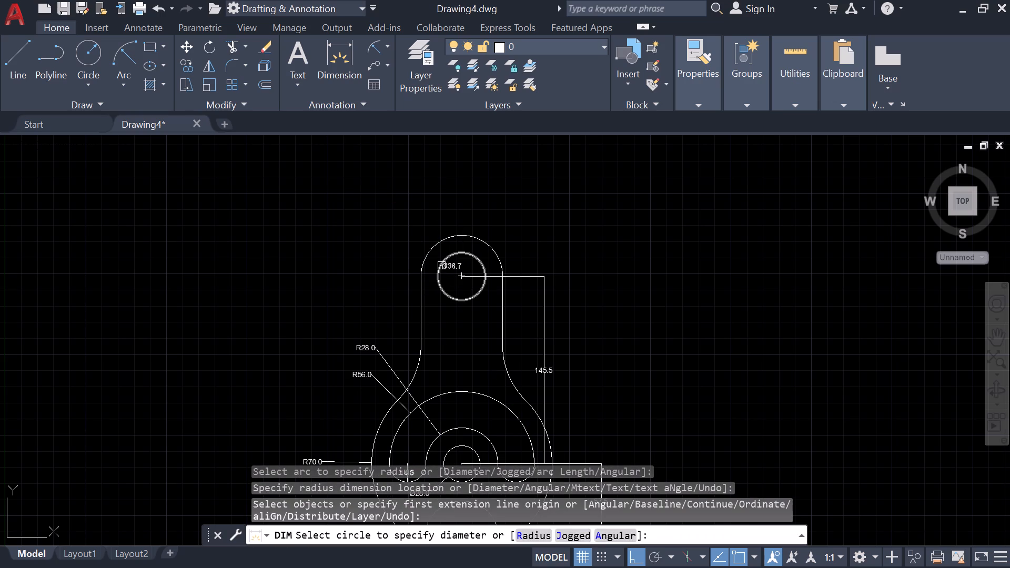
click(441, 266)
click(371, 256)
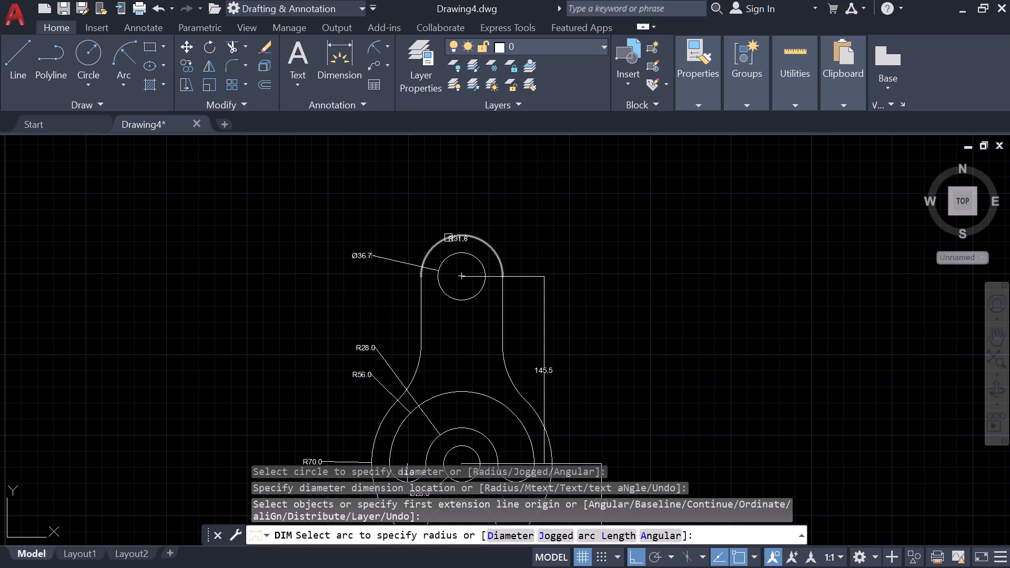
click(448, 238)
click(368, 240)
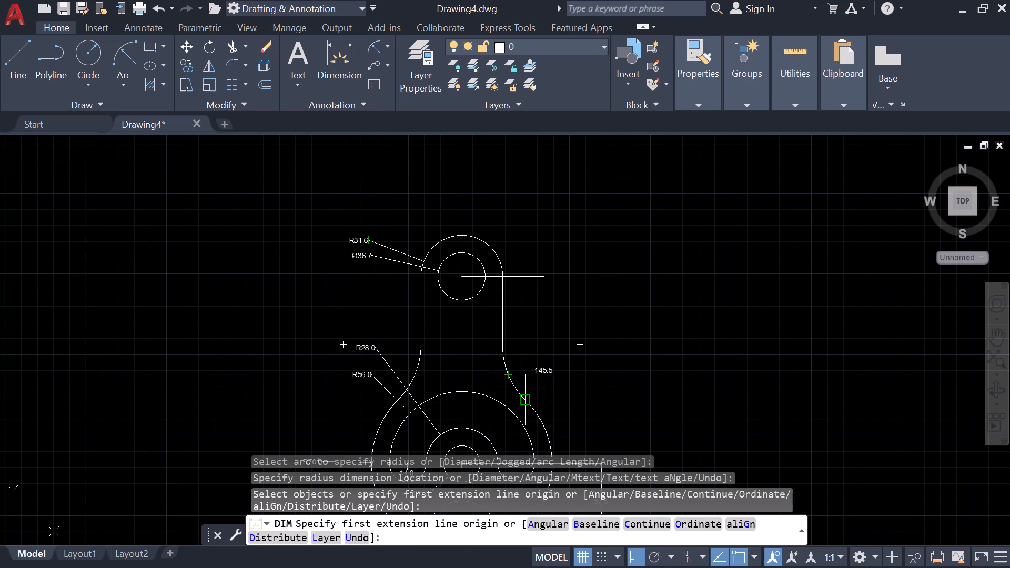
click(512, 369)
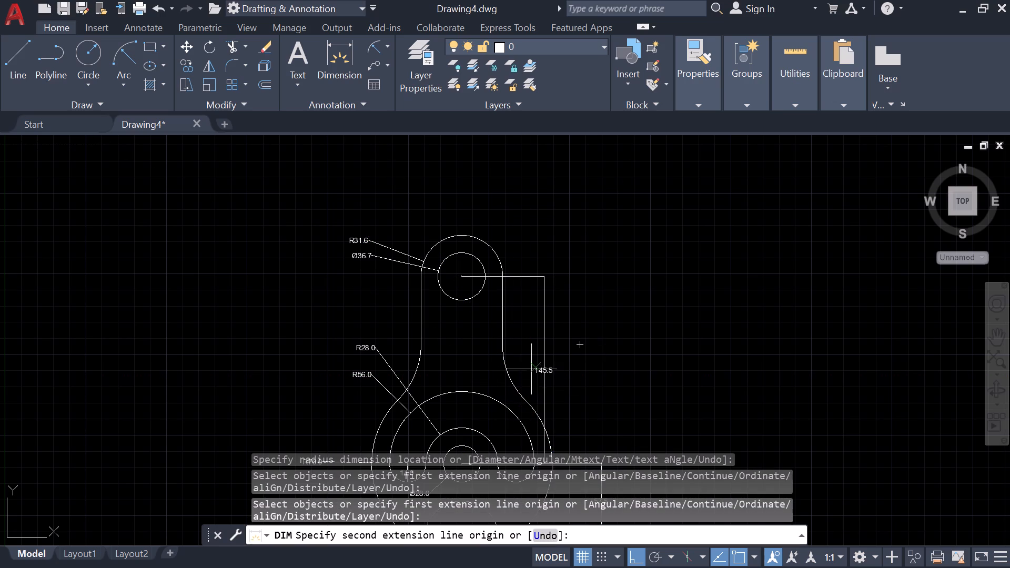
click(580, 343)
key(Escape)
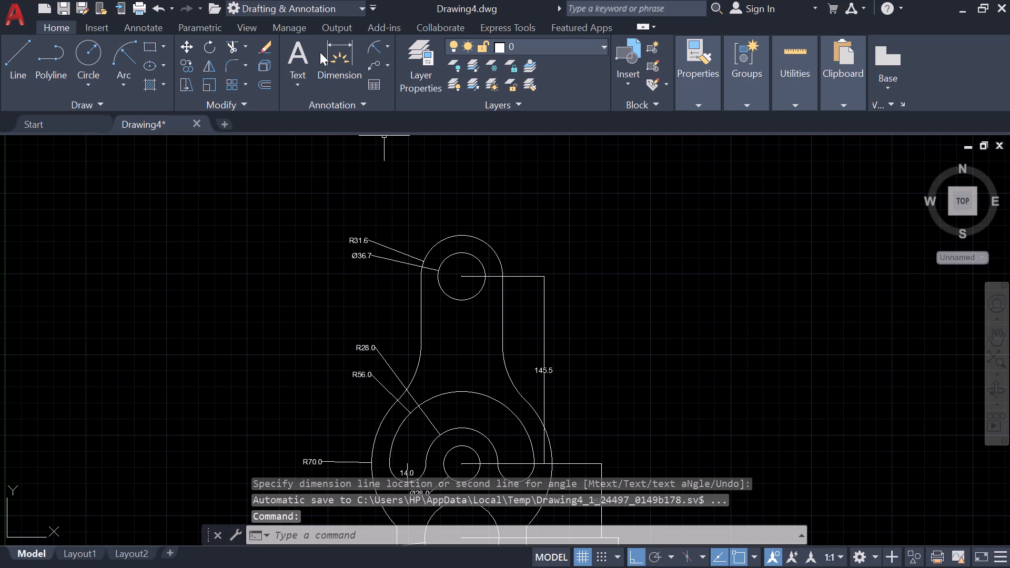
Add a radius dimension to the fillet arc joining the neck to the body, on the side of the vertical center-distance dimensions.
click(373, 45)
click(511, 380)
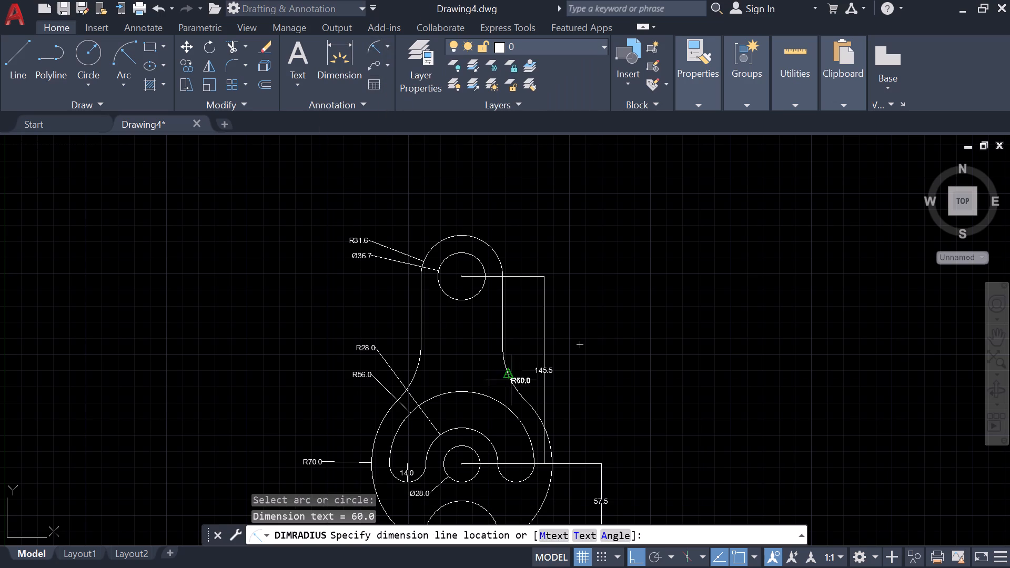
click(563, 344)
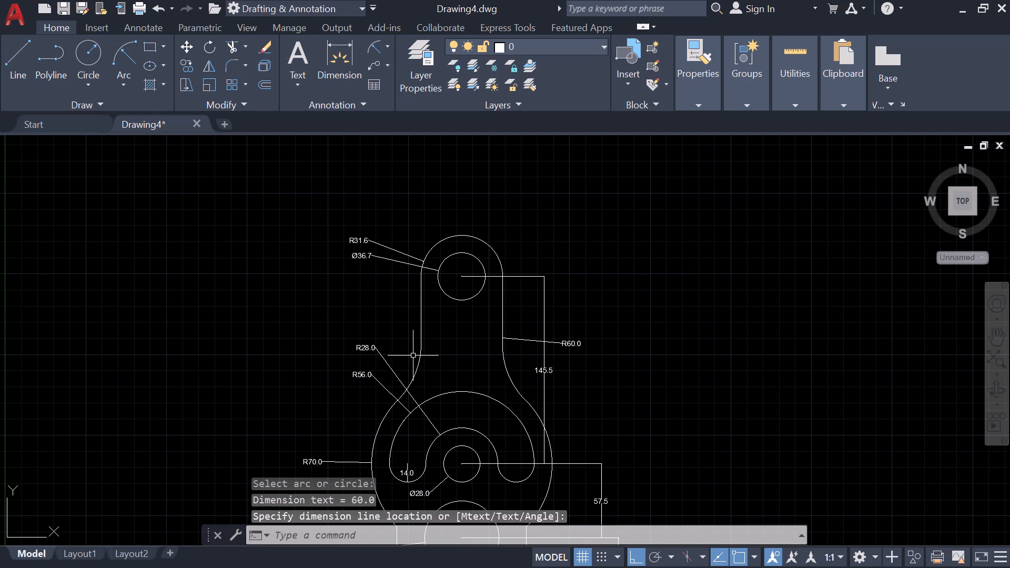
Dimension the full width of the base along its bottom edge, placing the dimension below the base.
middle_drag(473, 360, 490, 258)
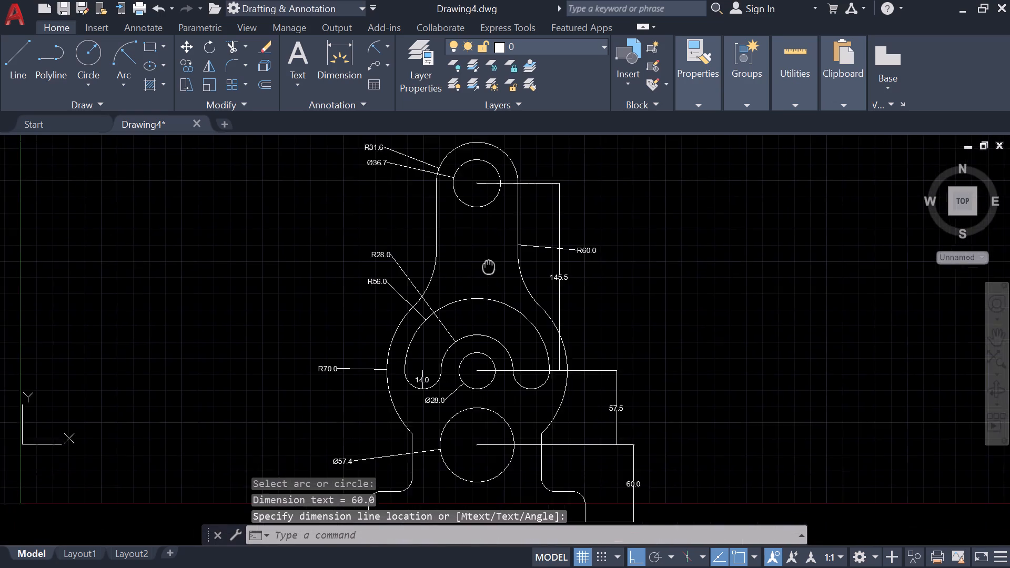
middle_drag(490, 258, 491, 196)
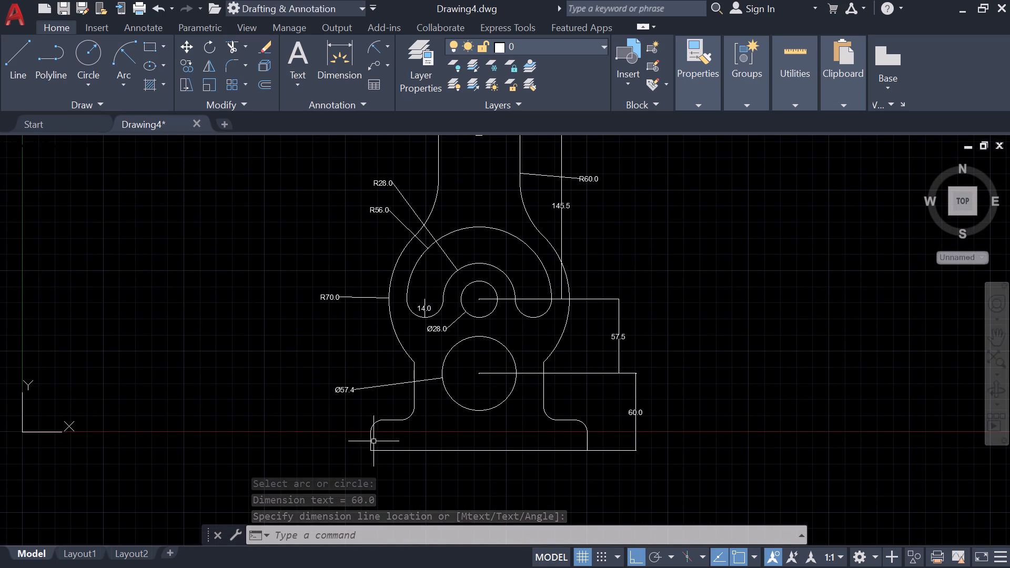
click(330, 55)
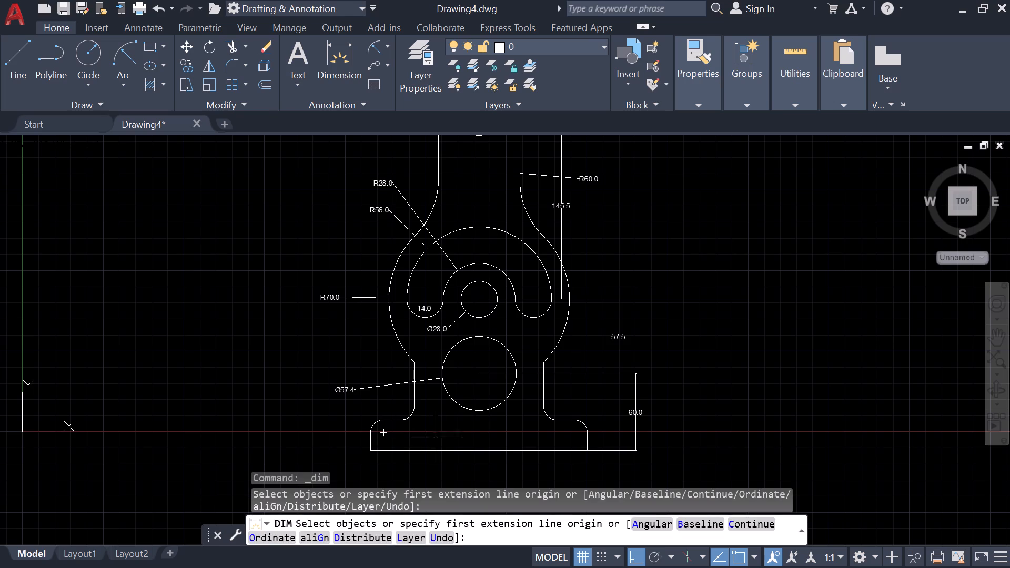
click(422, 452)
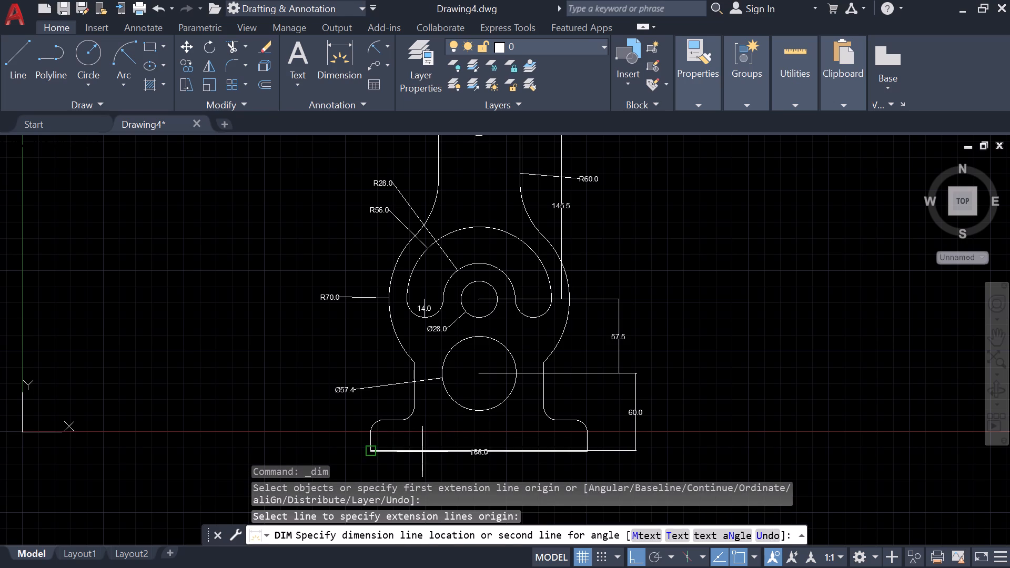
click(479, 478)
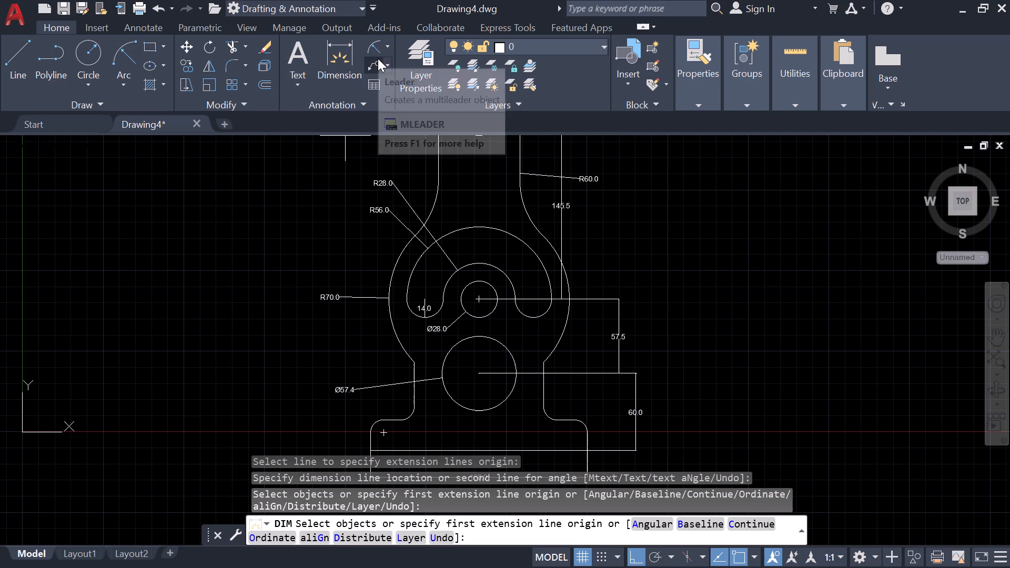
Dimension the base flange's height from its top edge to its bottom corner, placing it outside the left end of the base.
click(396, 419)
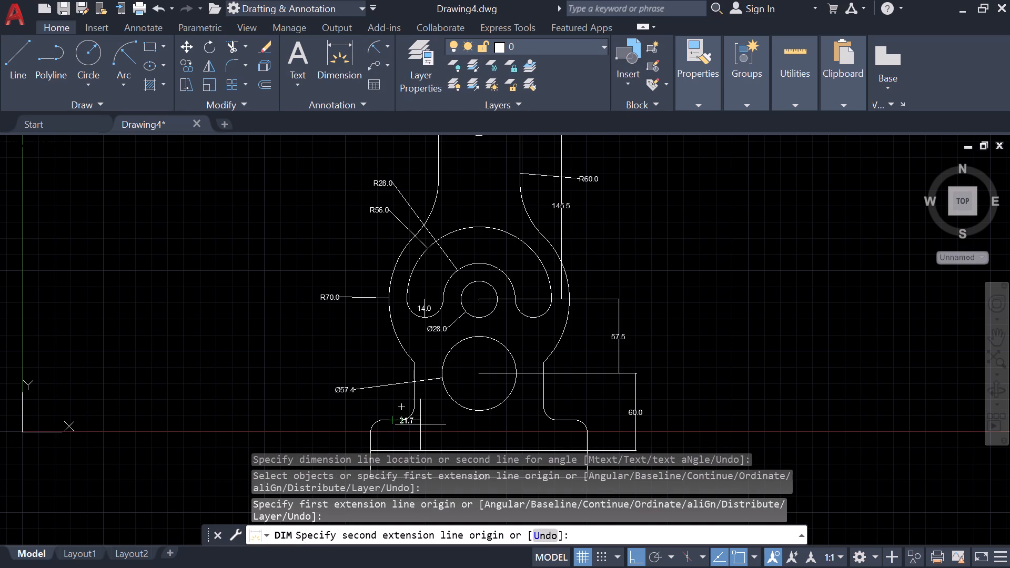
middle_drag(420, 424, 436, 392)
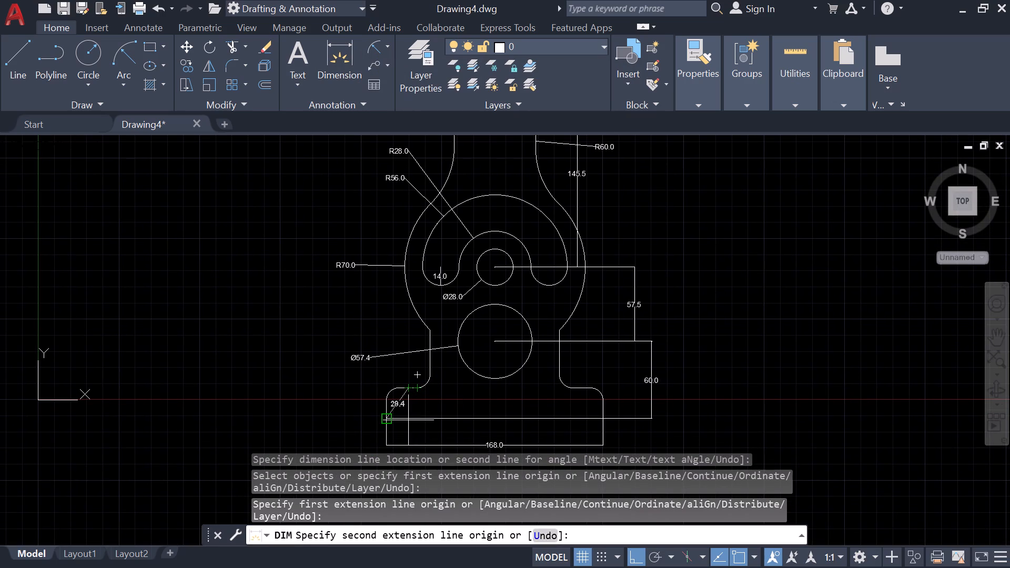
click(408, 420)
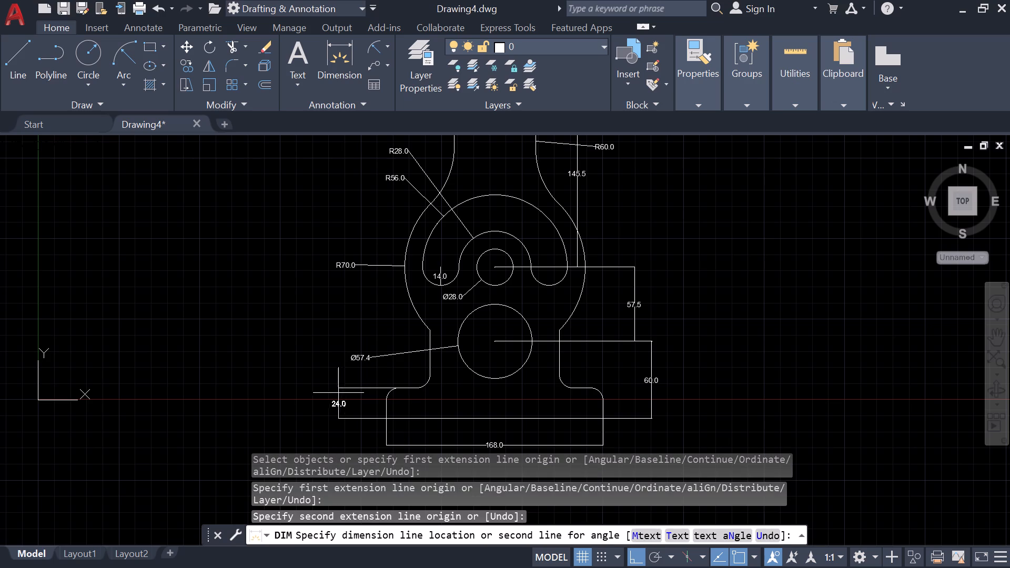
click(335, 406)
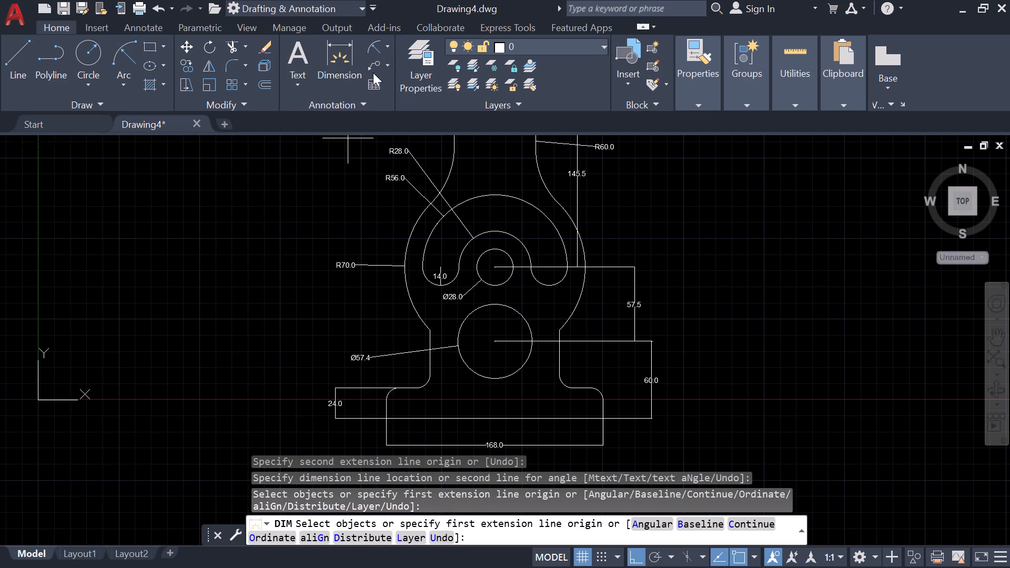
Add a radius dimension to the rounded upper-right corner of the base flange, placing its text inside the base.
click(372, 39)
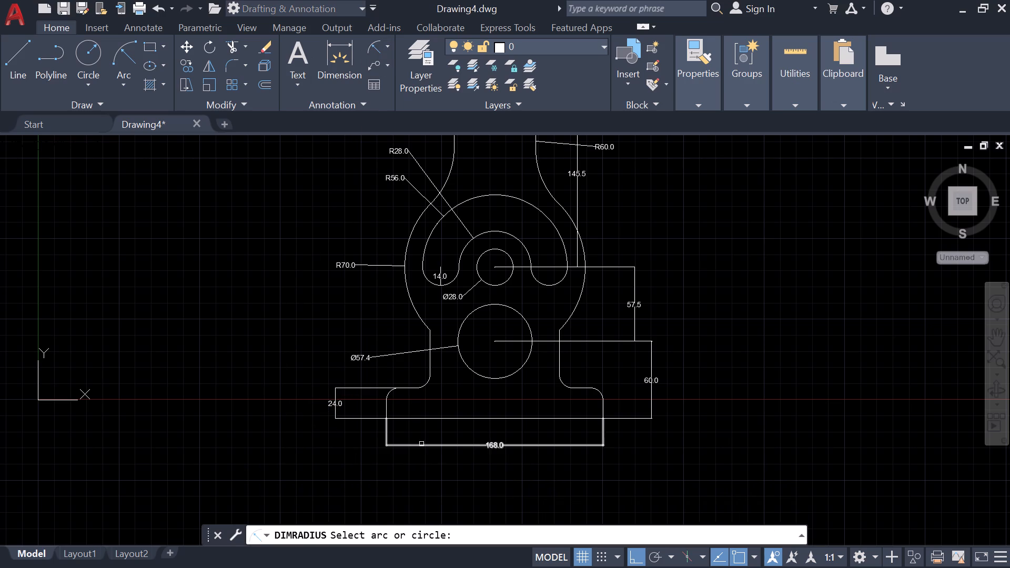
click(601, 394)
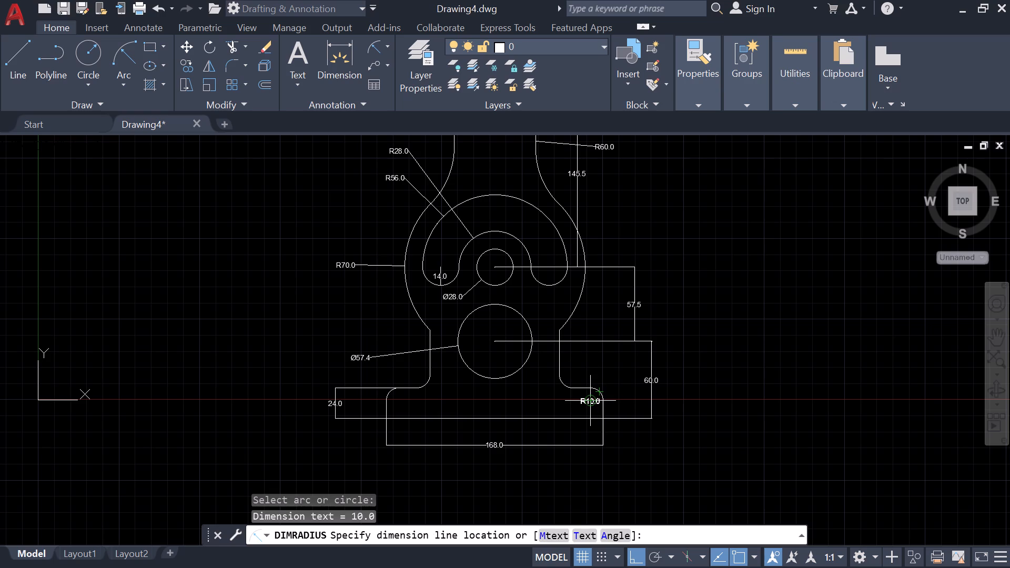
click(594, 402)
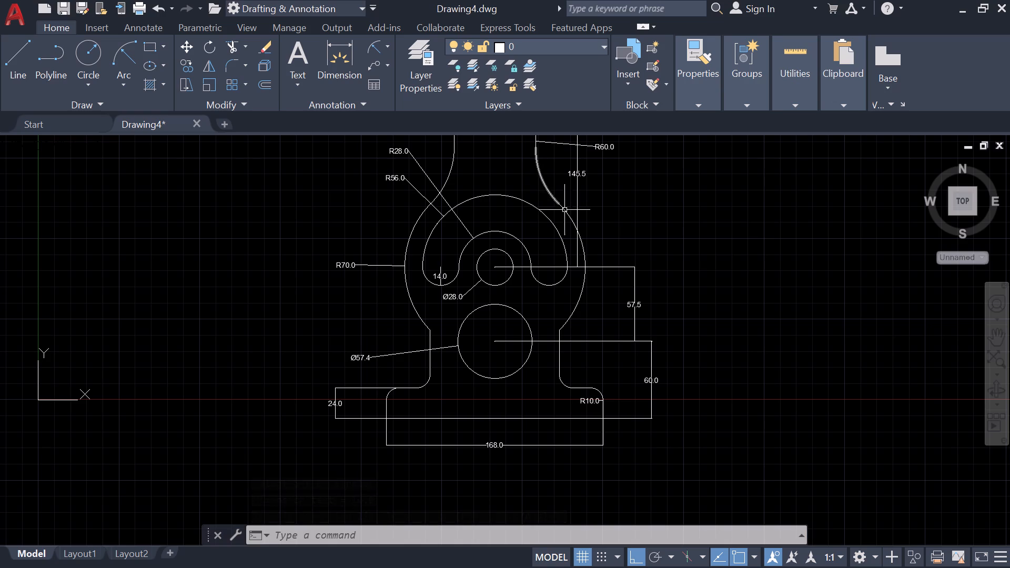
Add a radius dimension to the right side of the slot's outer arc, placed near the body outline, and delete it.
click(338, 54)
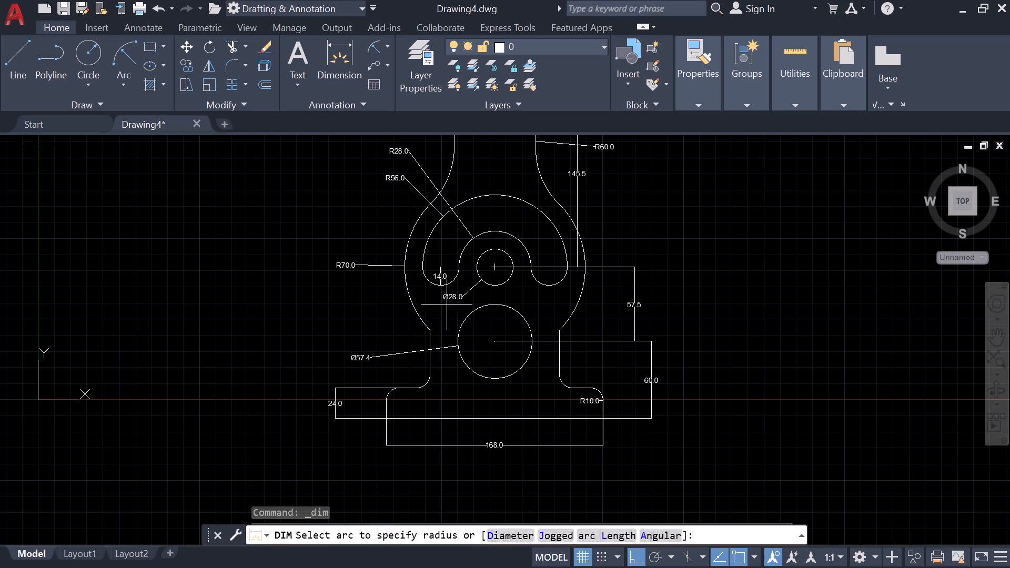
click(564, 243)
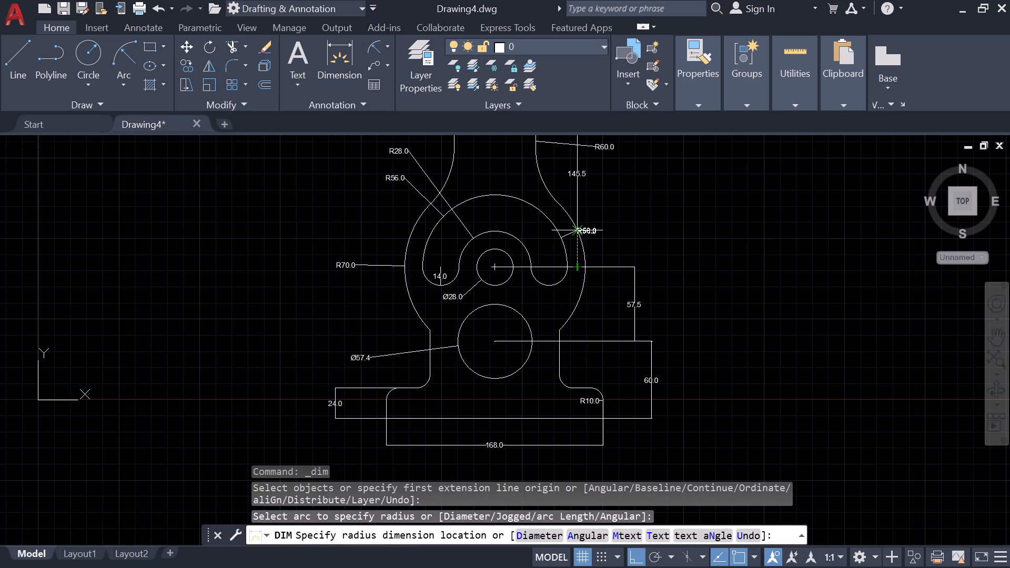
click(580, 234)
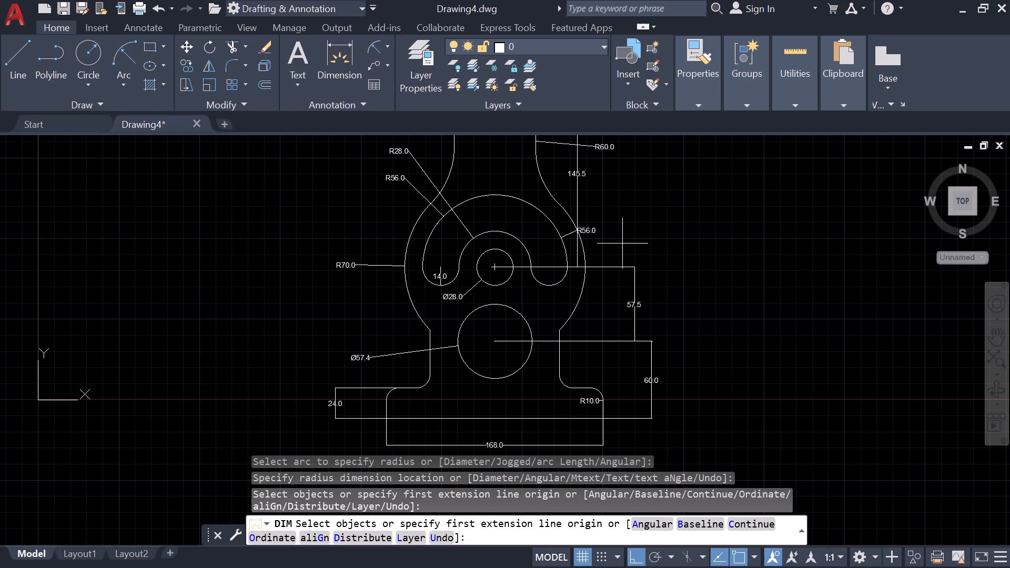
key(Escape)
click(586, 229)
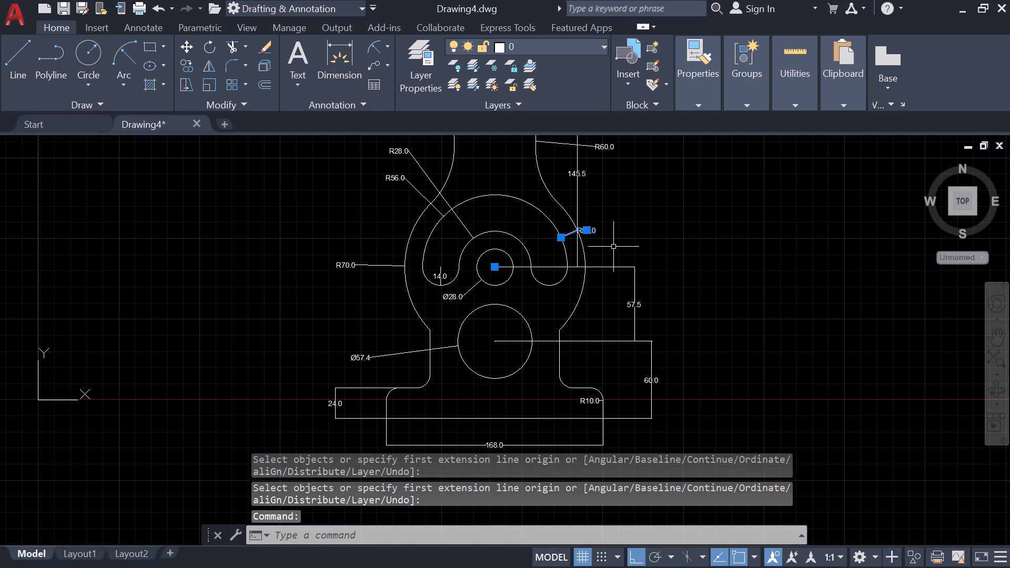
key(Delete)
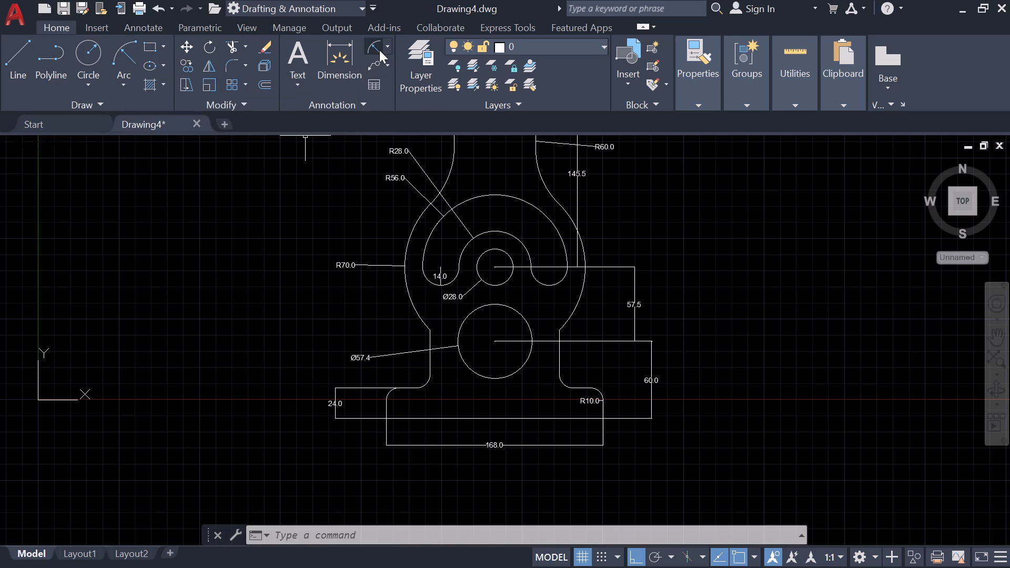
Add a radius dimension to the top of the slot's outer arc, placing it above the arc inside the neck.
click(374, 46)
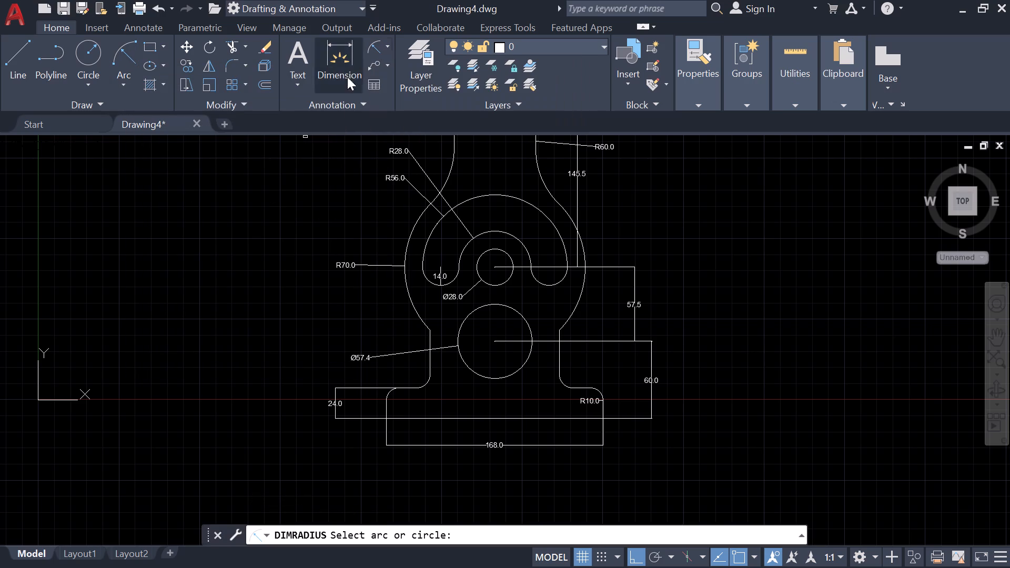
click(516, 198)
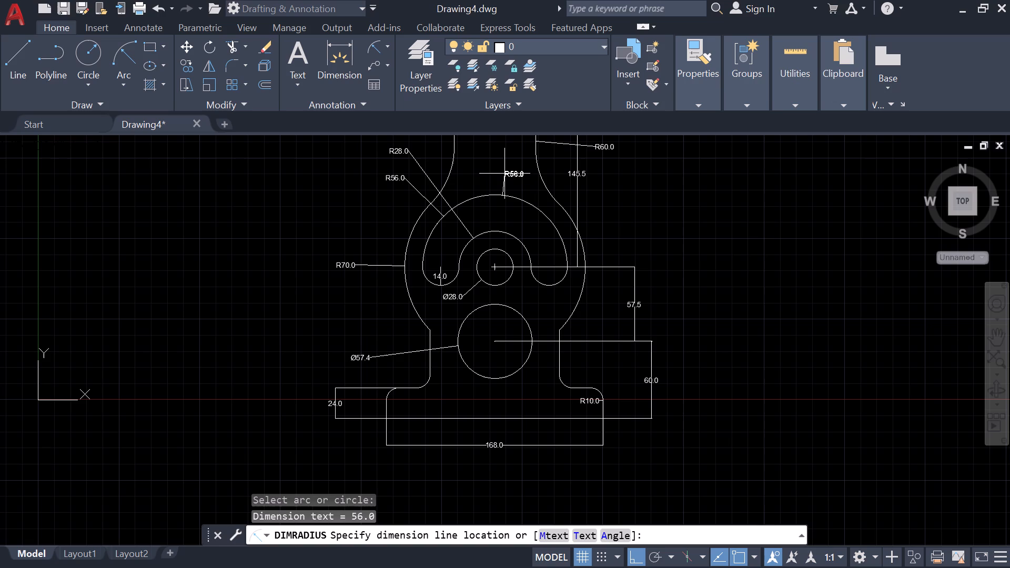
click(504, 173)
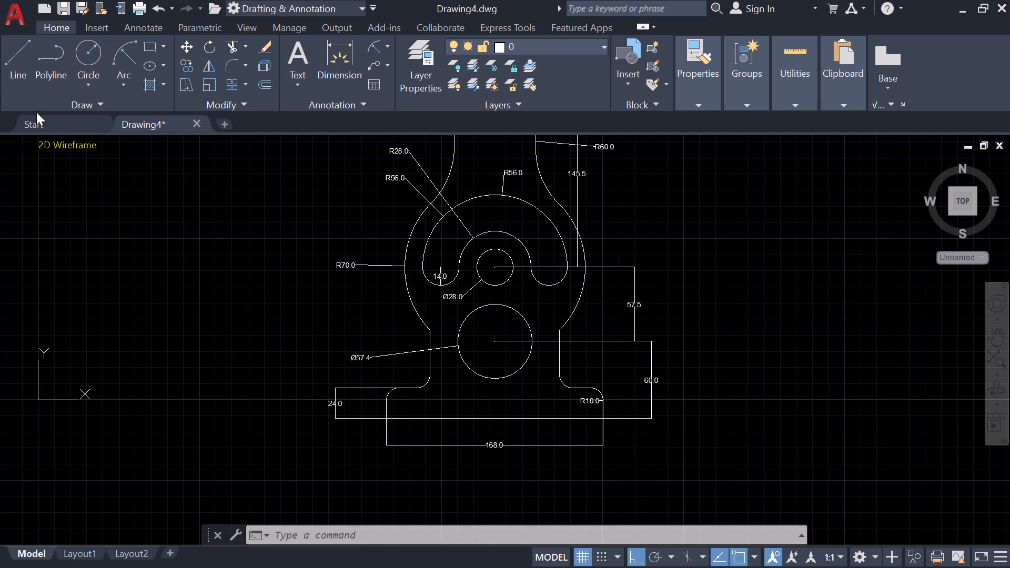
Draw a horizontal line about 14 units long from the slot's left outer end to the outer body arc.
click(12, 56)
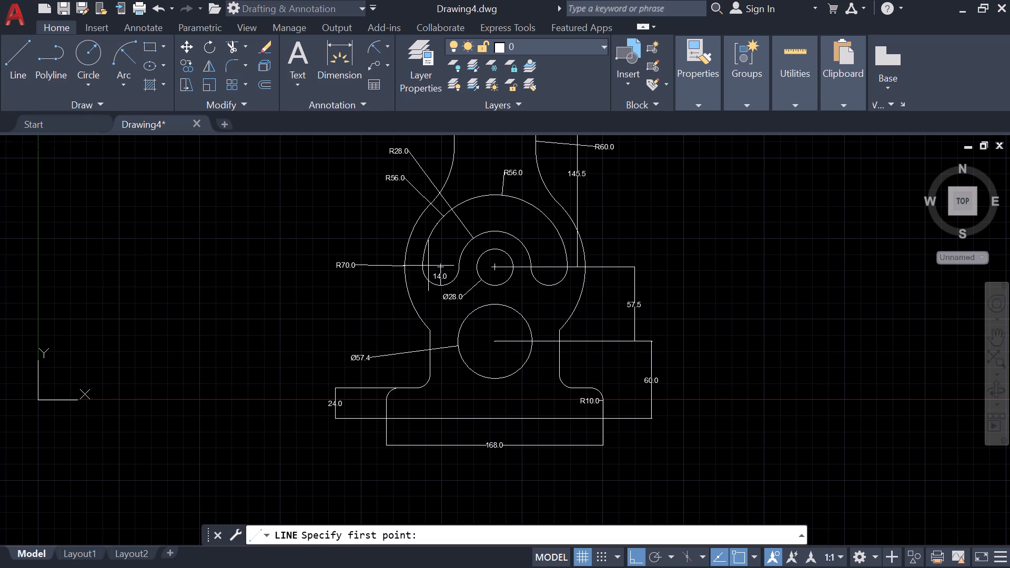
click(420, 267)
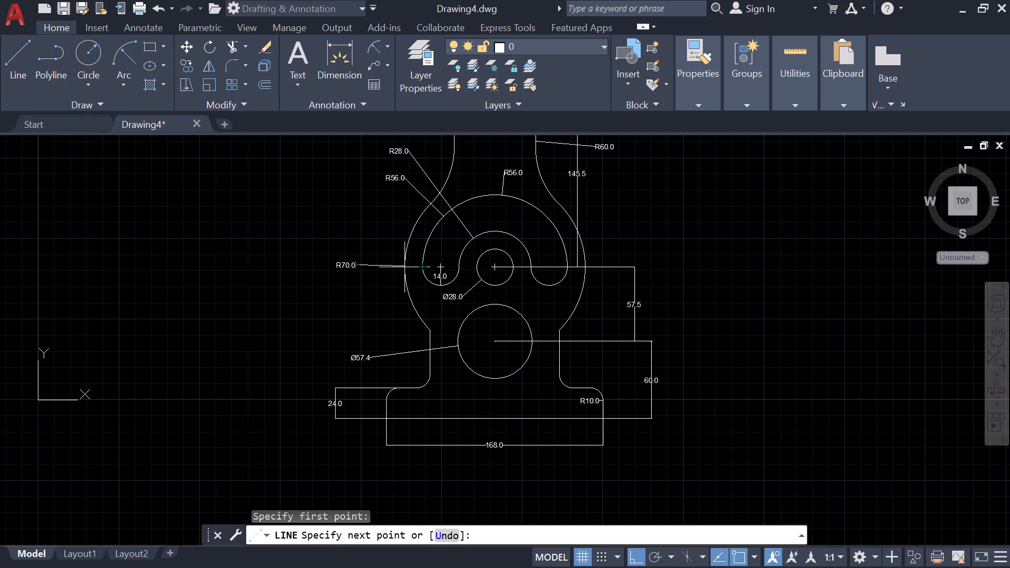
click(406, 267)
key(Escape)
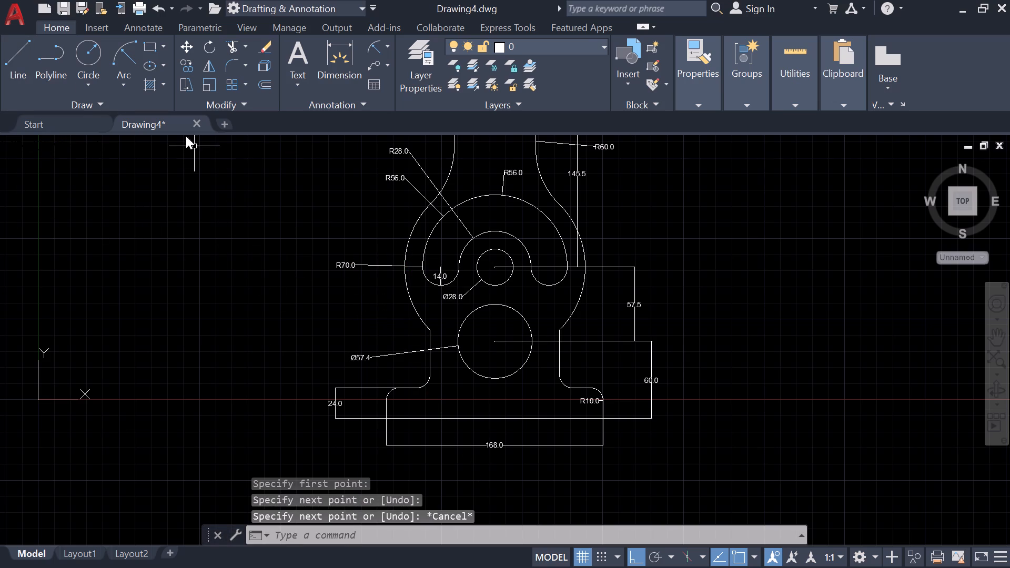
Dimension the horizontal gap between the slot's left outer end and the outer body arc, placing it below the gap.
click(327, 51)
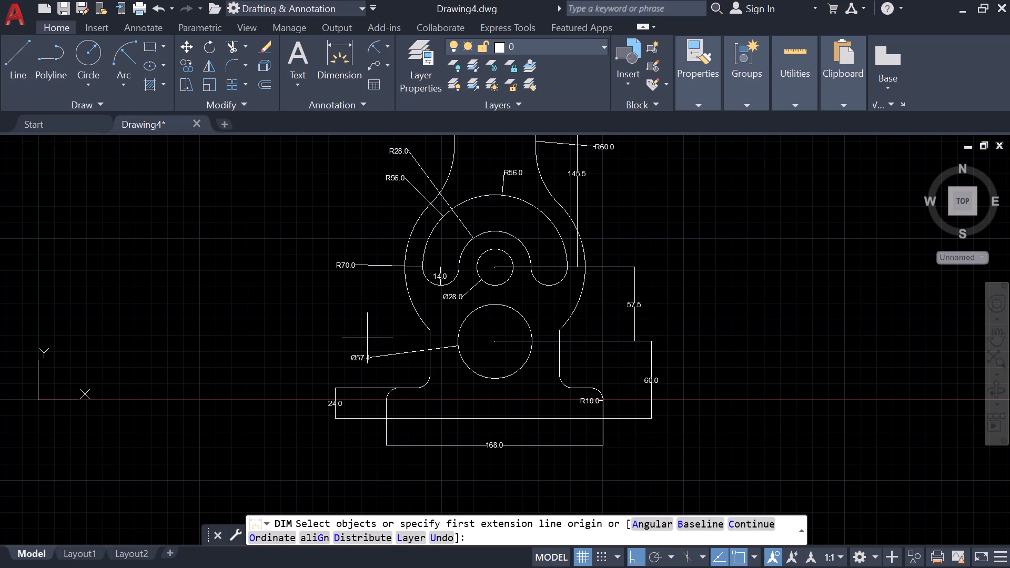
click(423, 268)
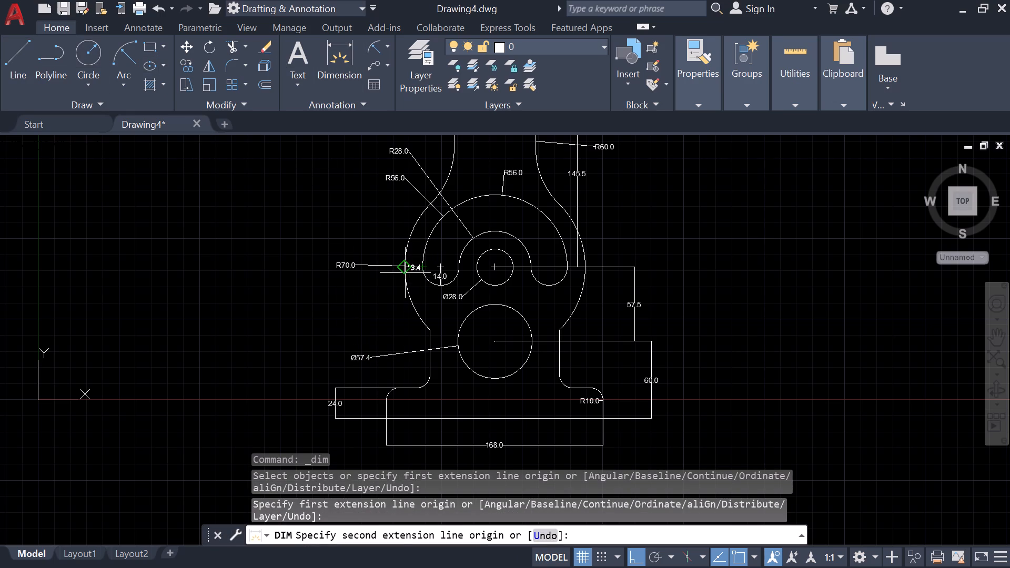
click(406, 269)
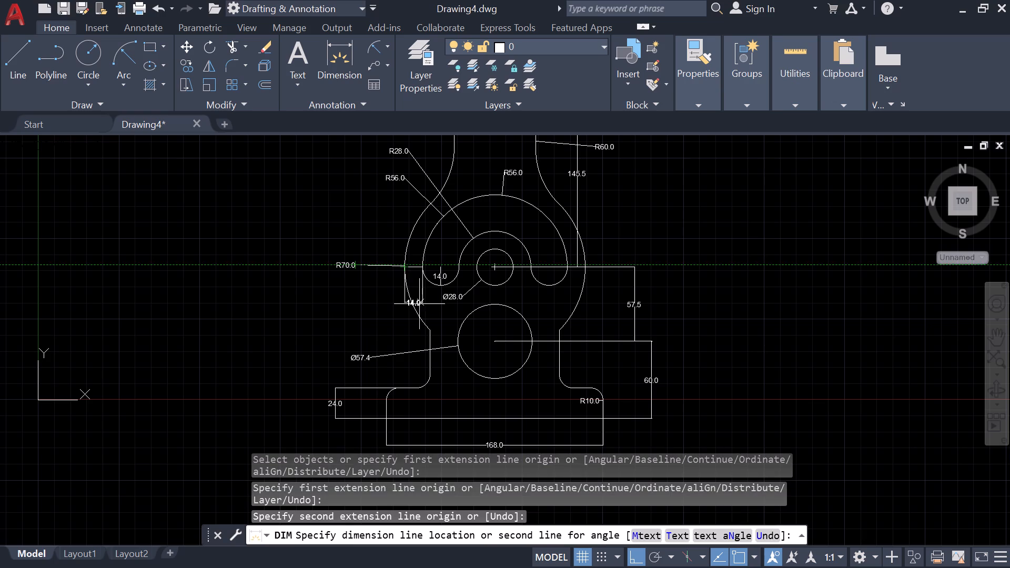
click(409, 315)
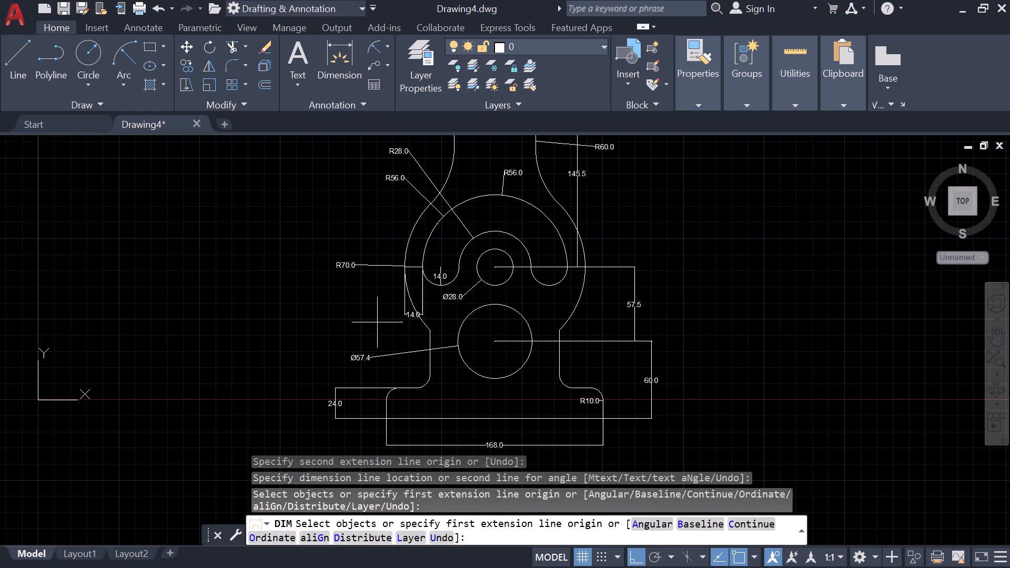
key(Escape)
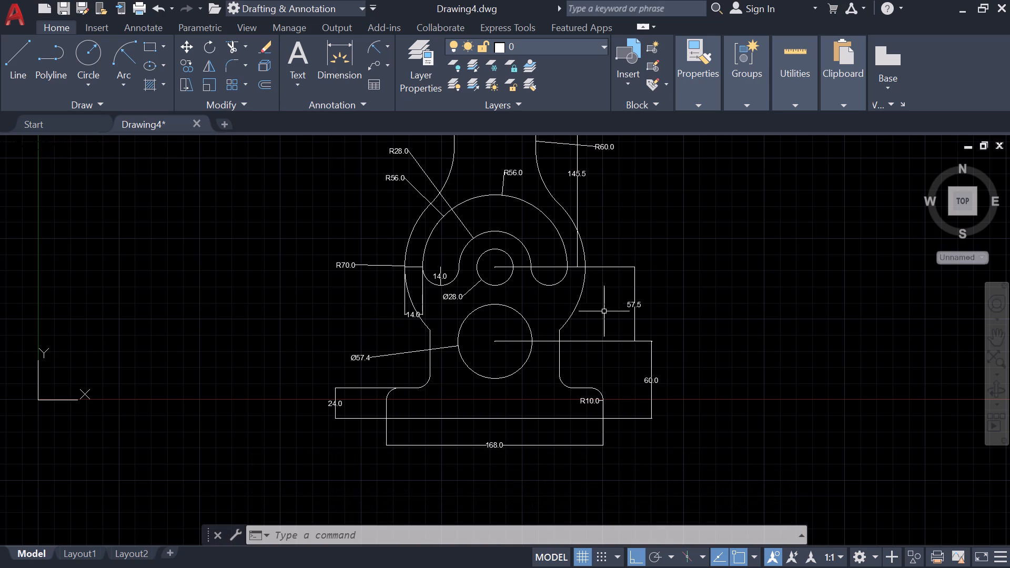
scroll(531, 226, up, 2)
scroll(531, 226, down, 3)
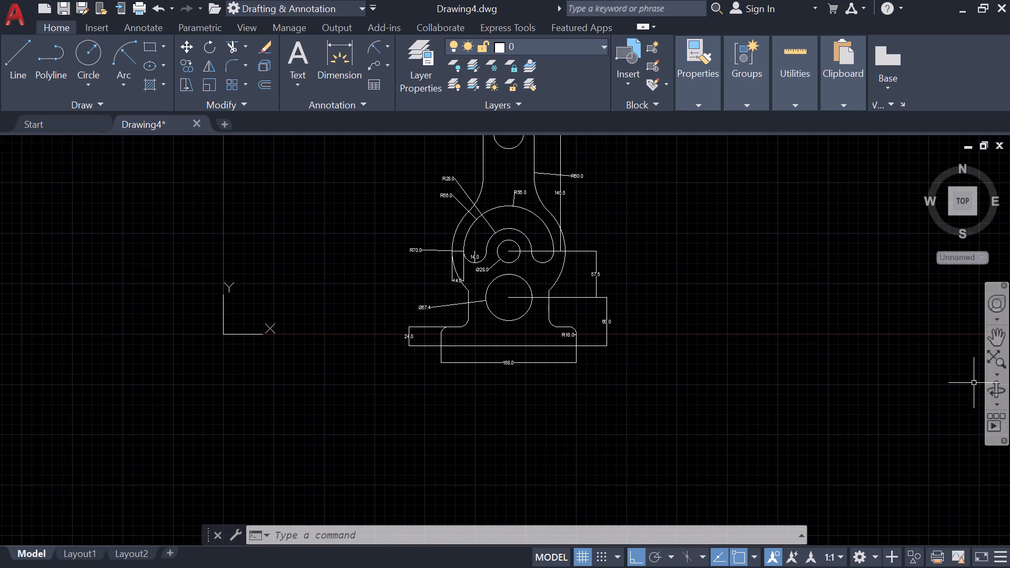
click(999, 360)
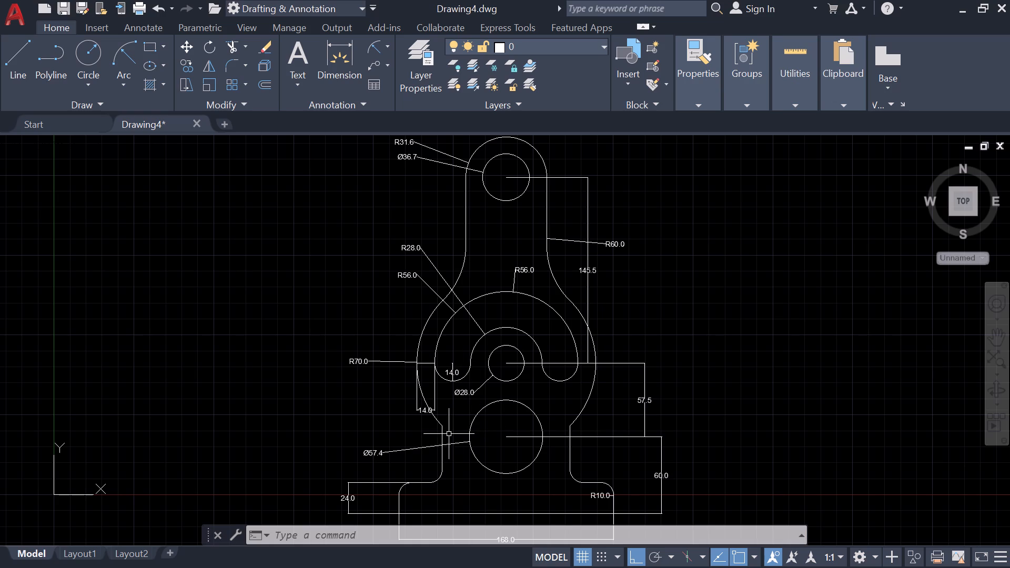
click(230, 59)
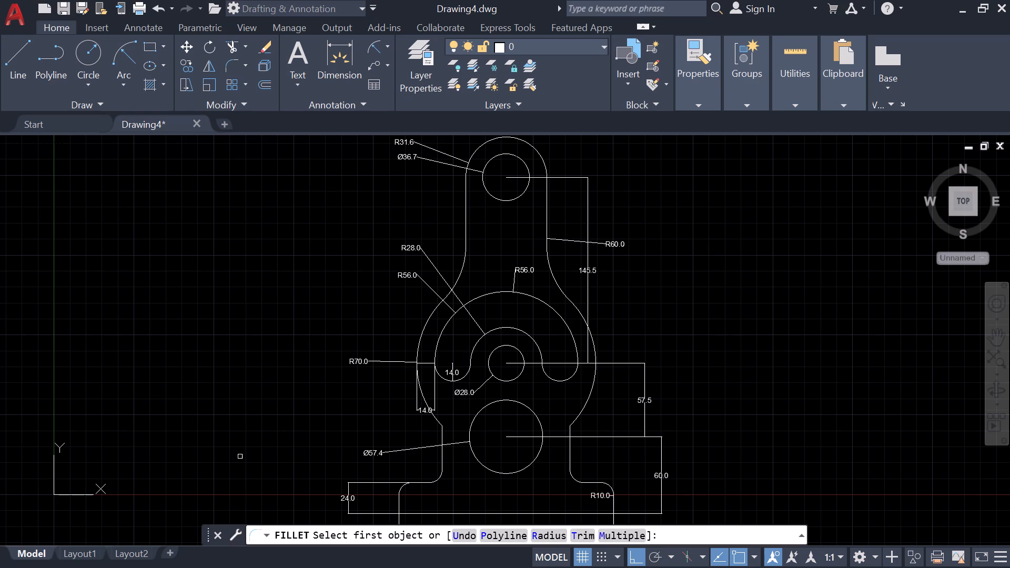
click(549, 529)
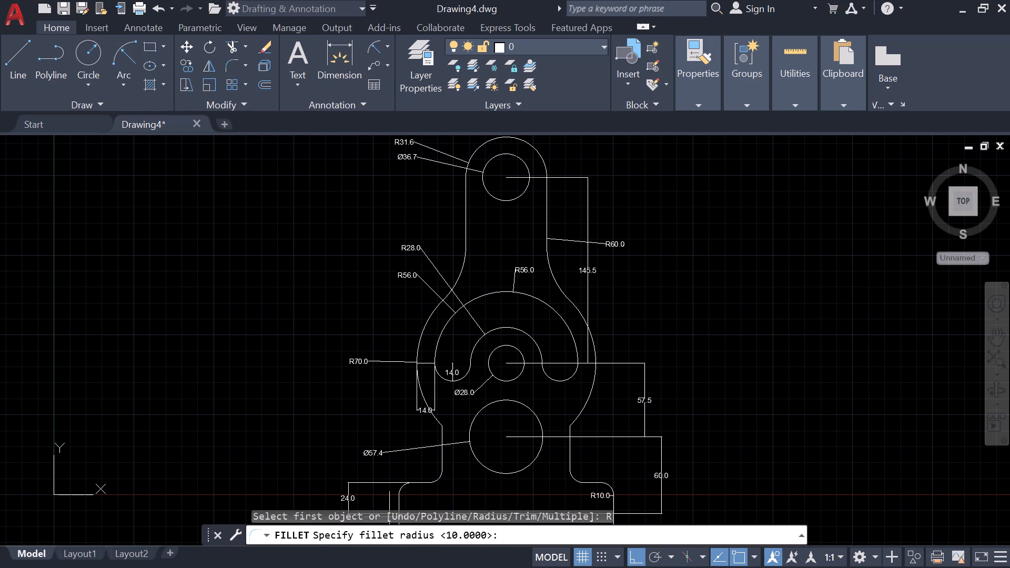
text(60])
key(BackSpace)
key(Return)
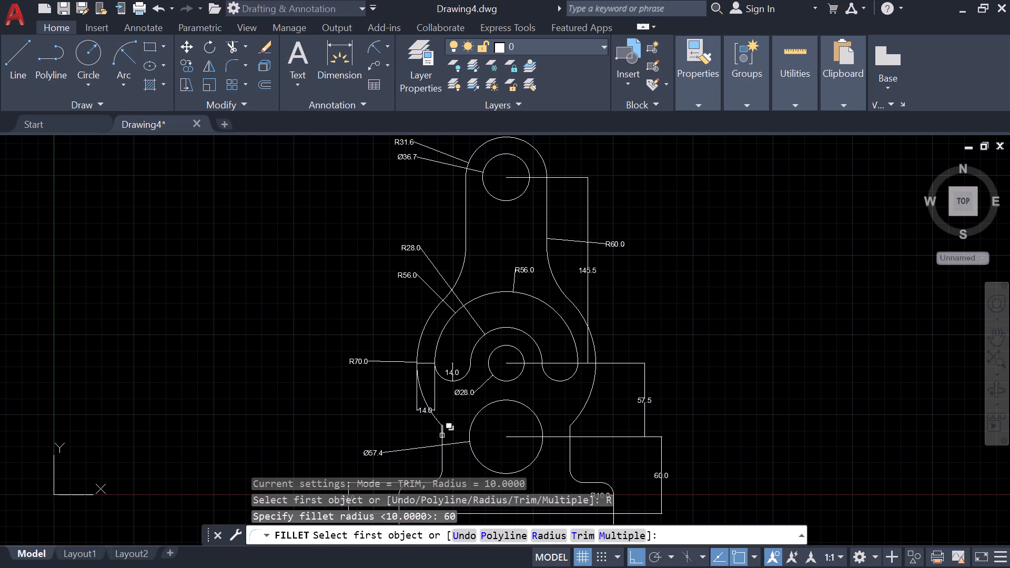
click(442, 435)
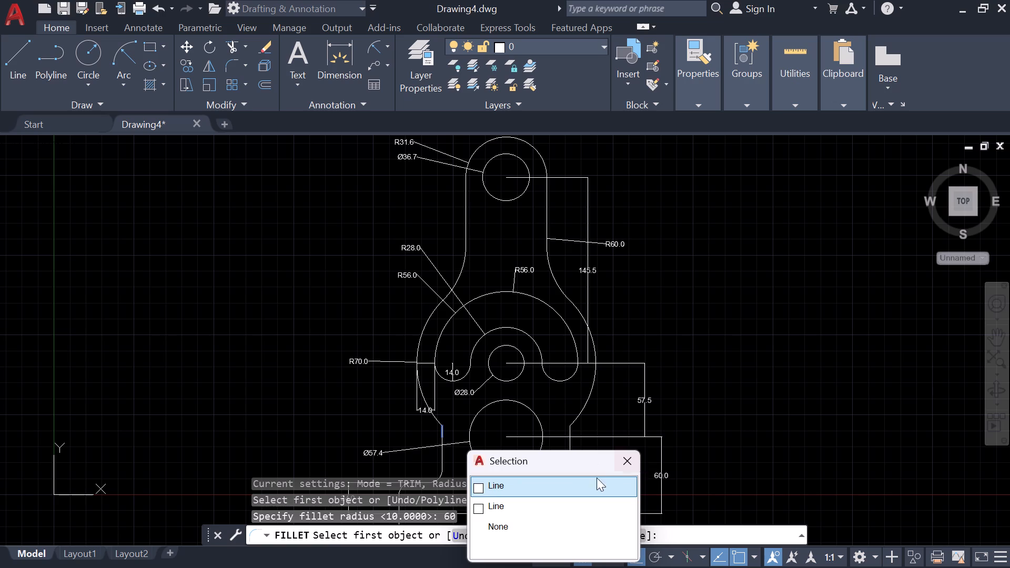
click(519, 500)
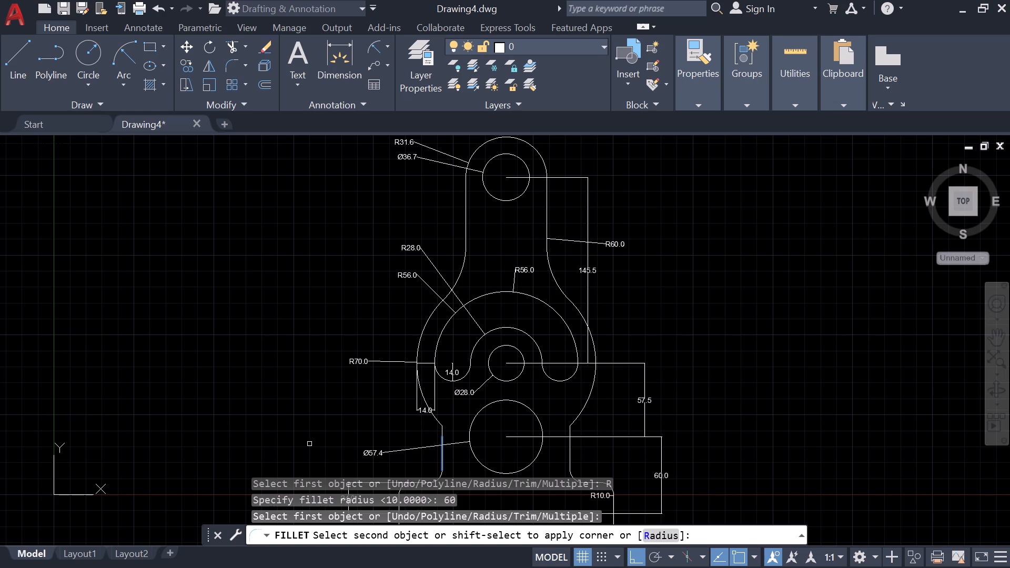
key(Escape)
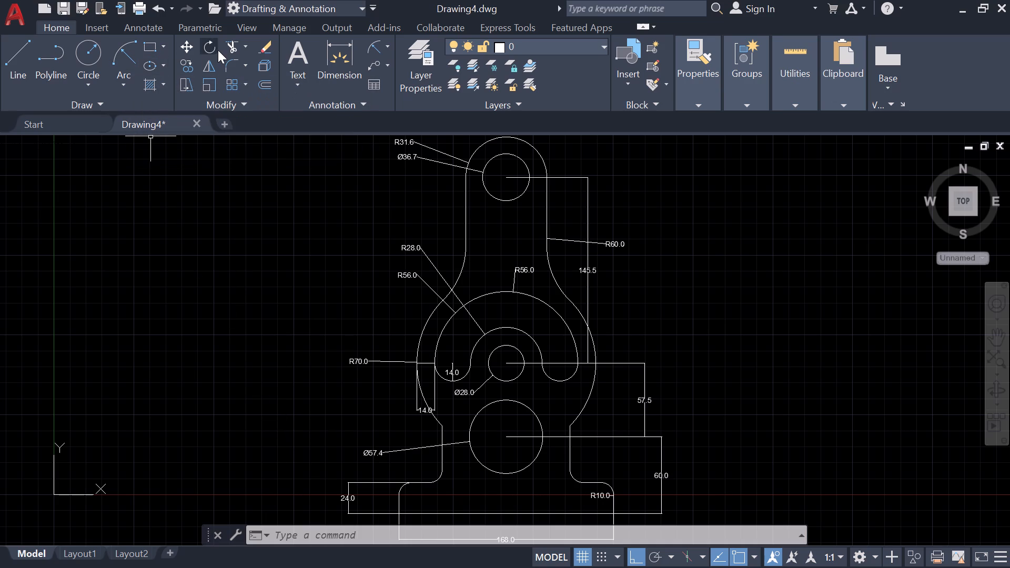
Fillet both corners where the outer body arc meets the base's vertical side lines with radius 20, using the Multiple option.
click(223, 63)
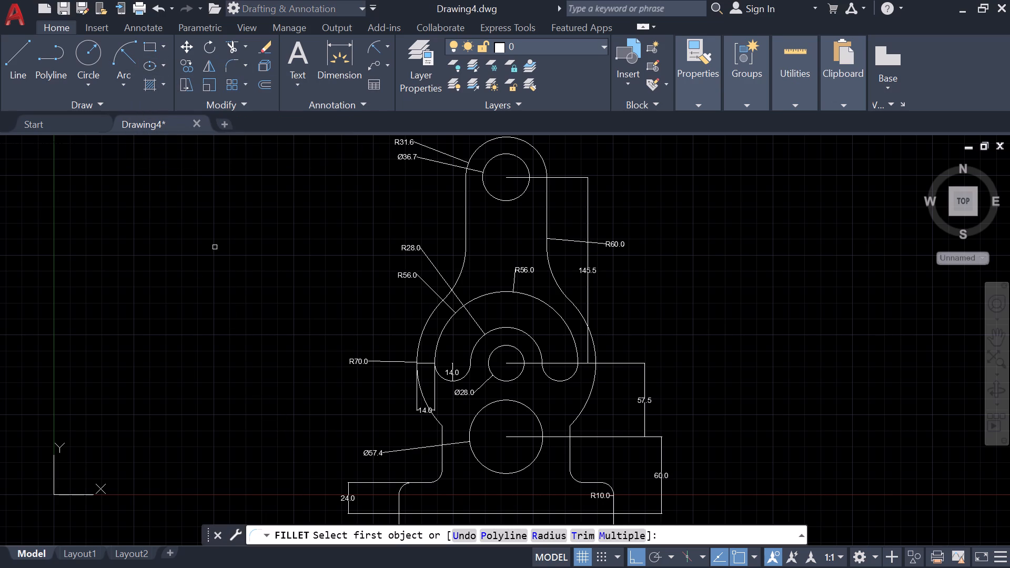
click(558, 535)
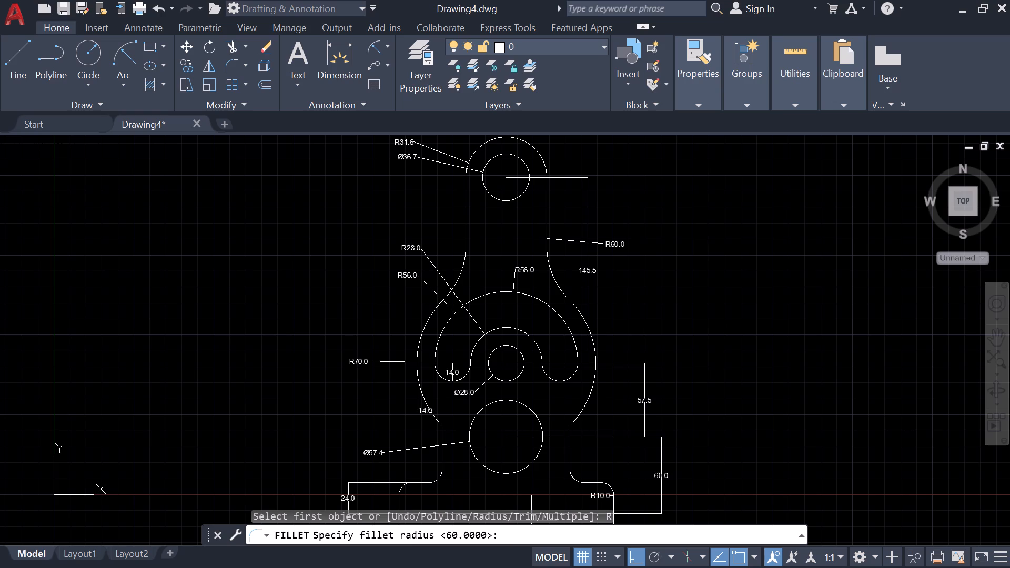
key(2)
key(0)
key(Return)
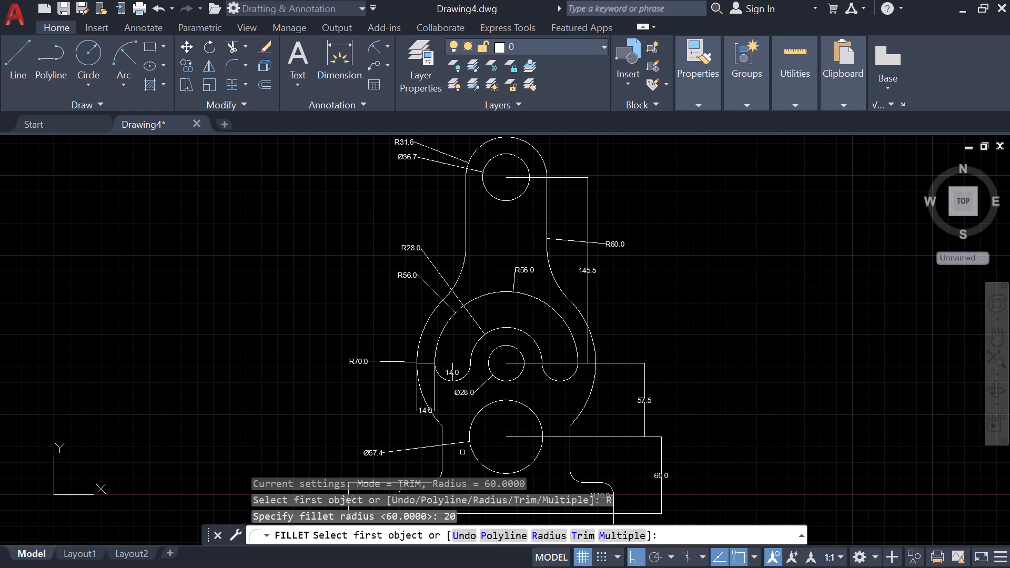
click(617, 532)
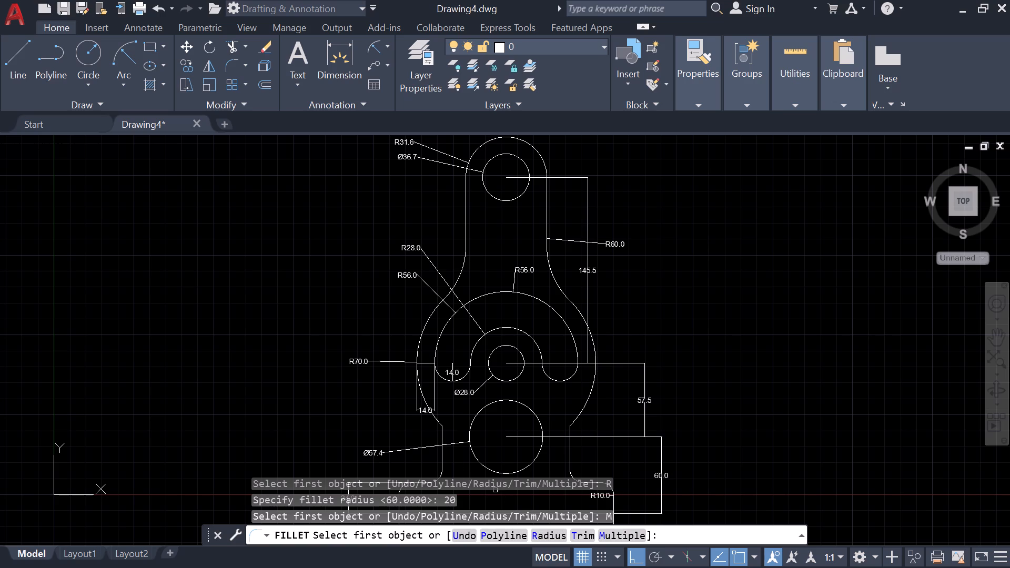
click(443, 437)
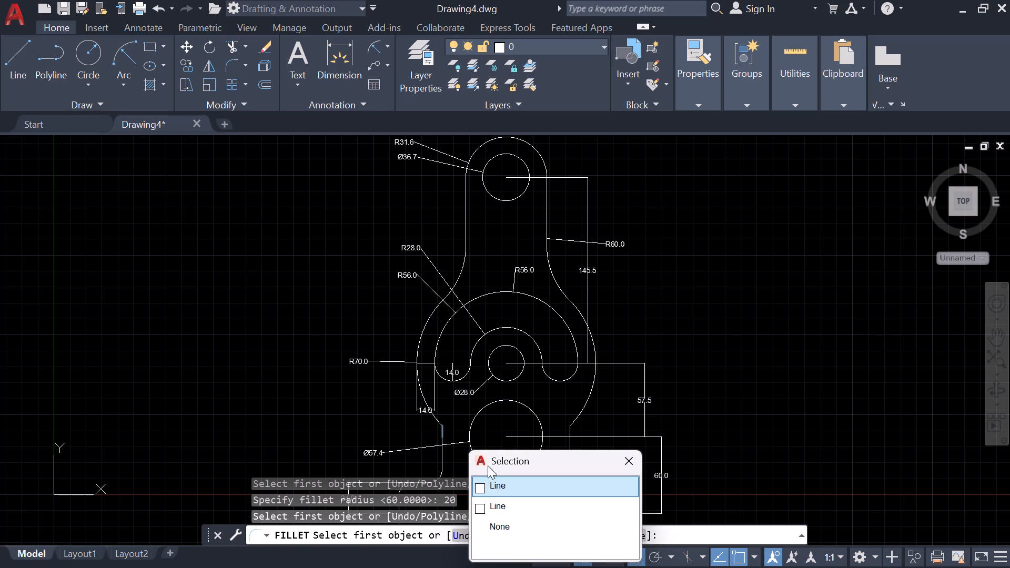
click(482, 484)
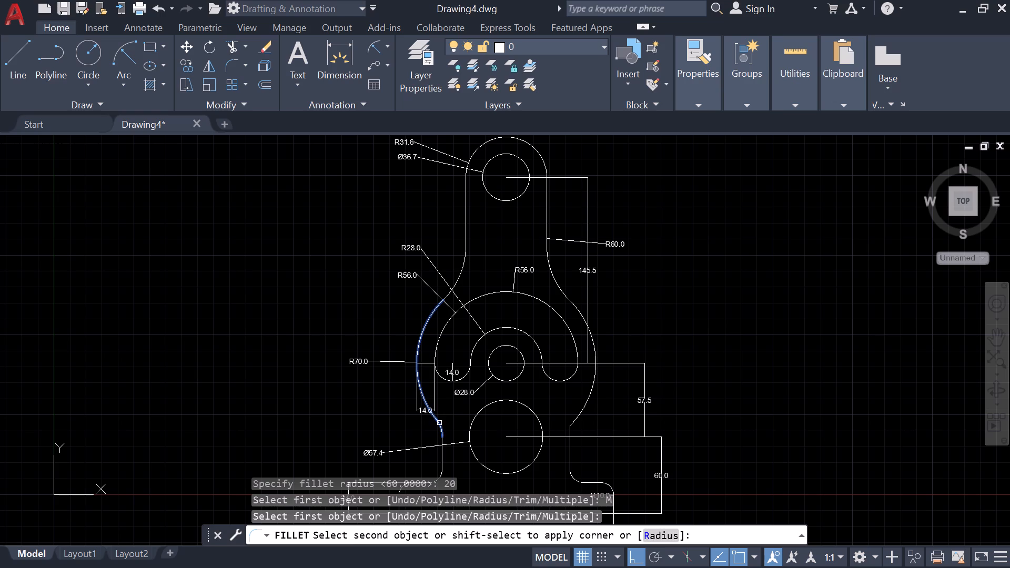
click(439, 423)
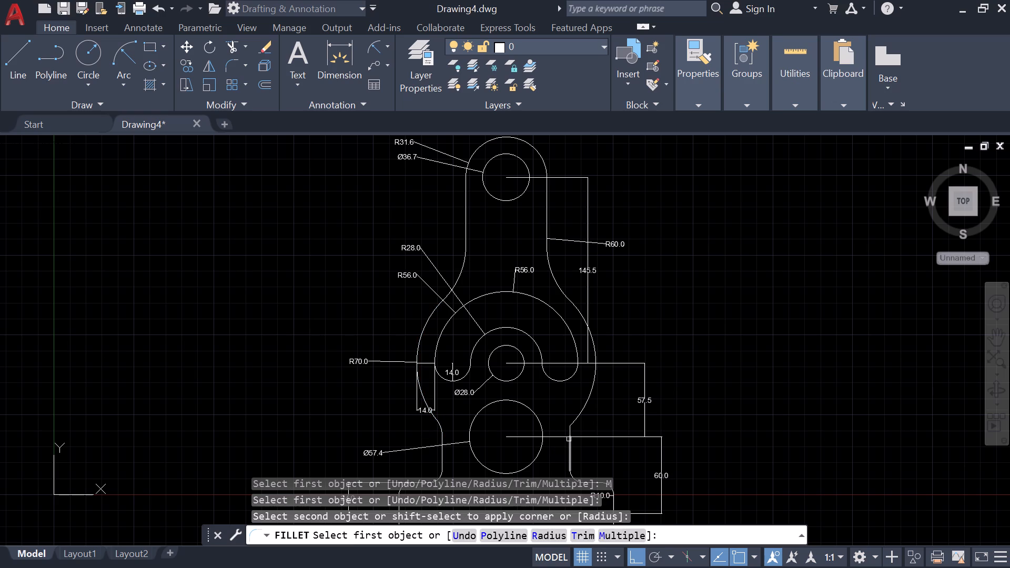
click(578, 417)
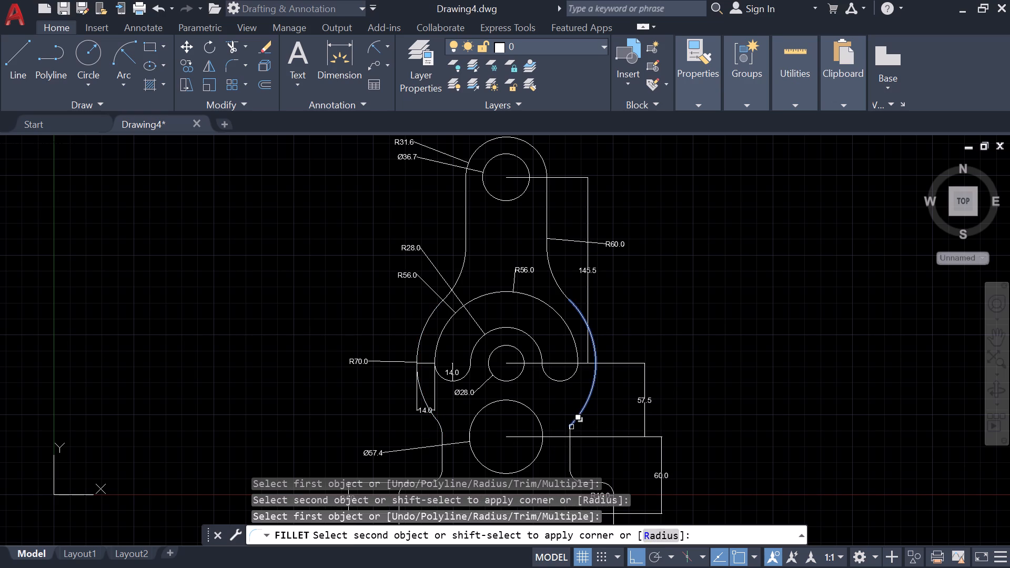
click(569, 431)
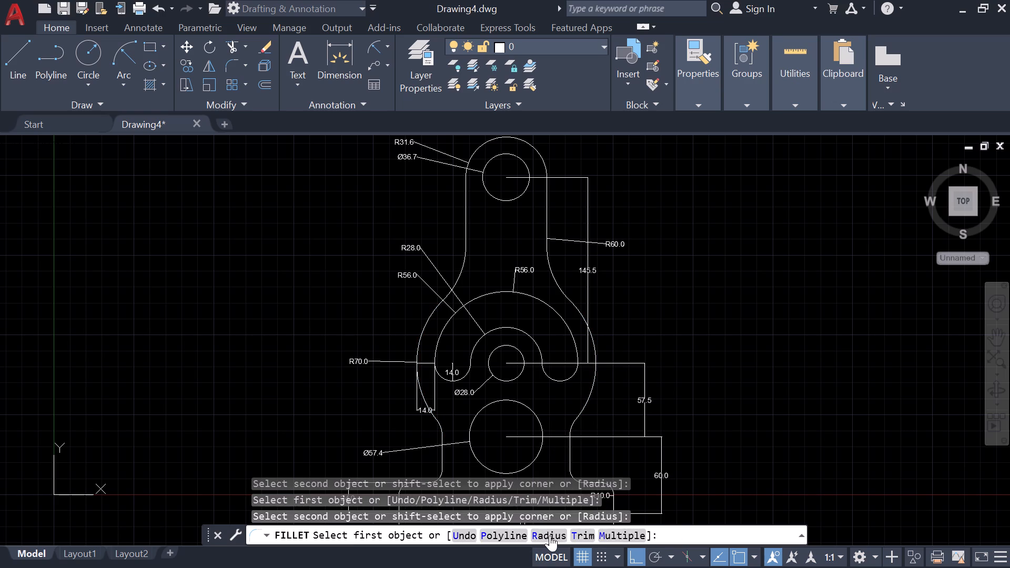
key(Return)
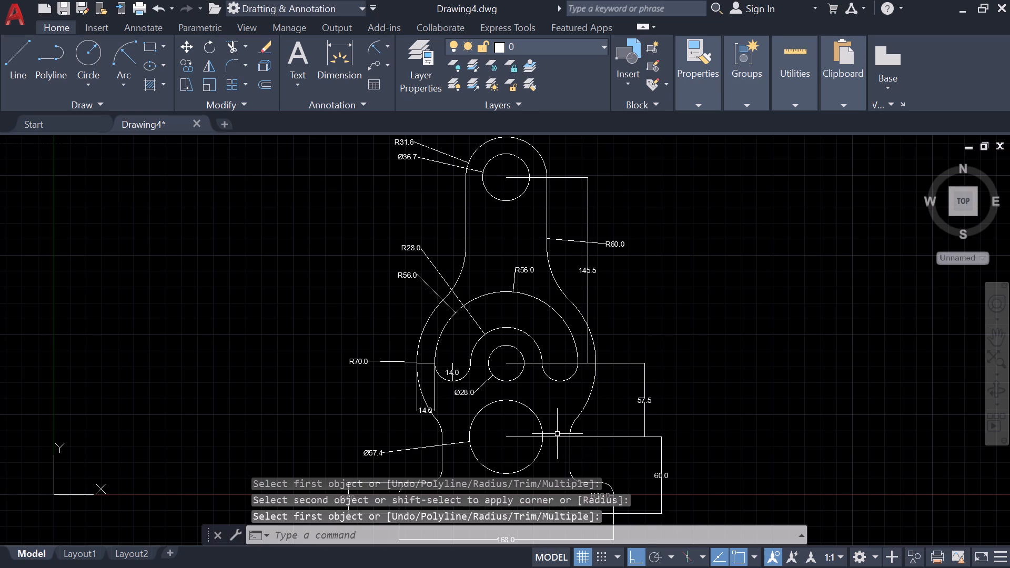
Save the drawing as ex.7 in the internship folder.
scroll(557, 434, up, 2)
scroll(557, 434, down, 3)
middle_drag(548, 414, 550, 387)
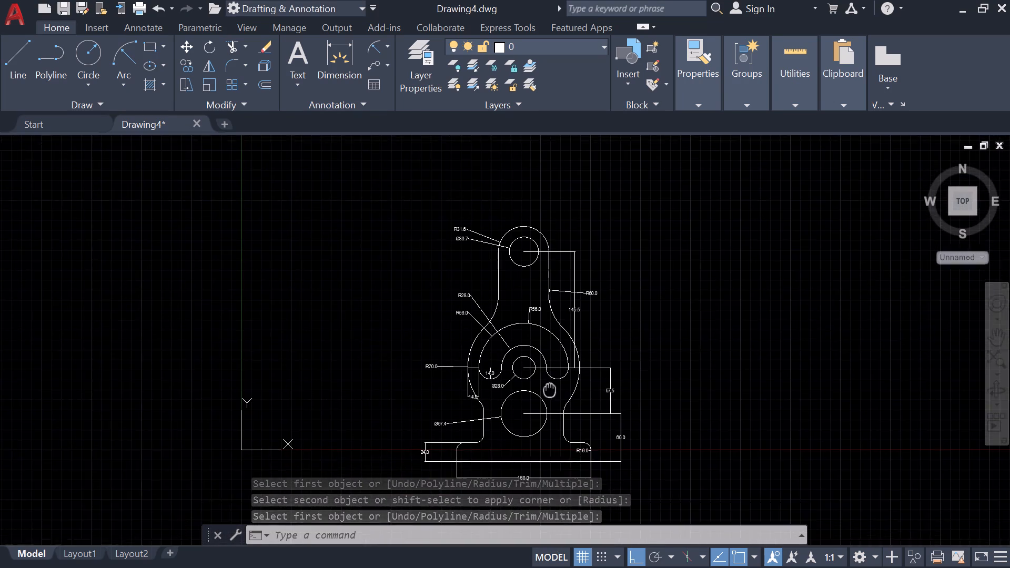
middle_drag(550, 387, 566, 331)
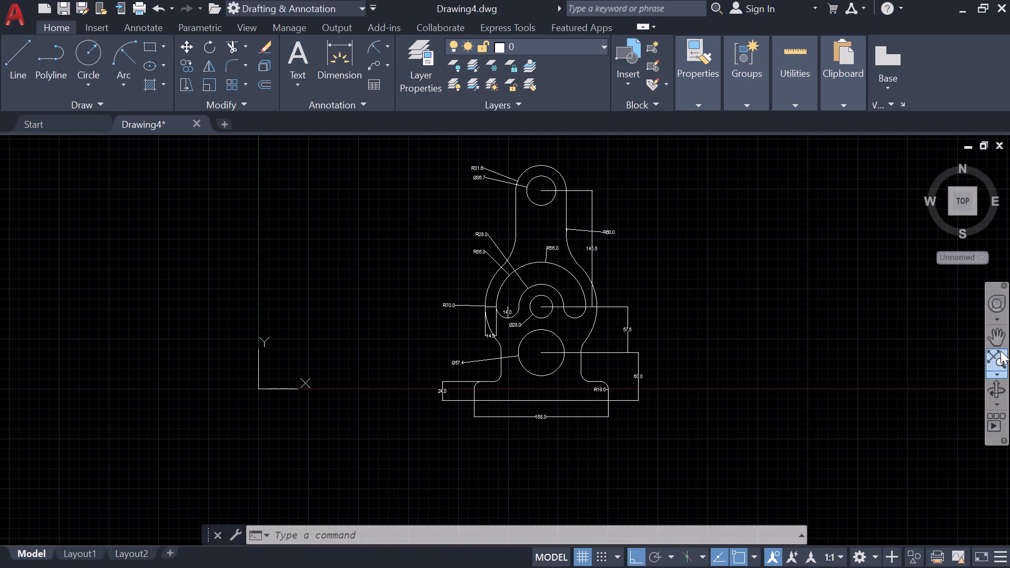
click(1001, 351)
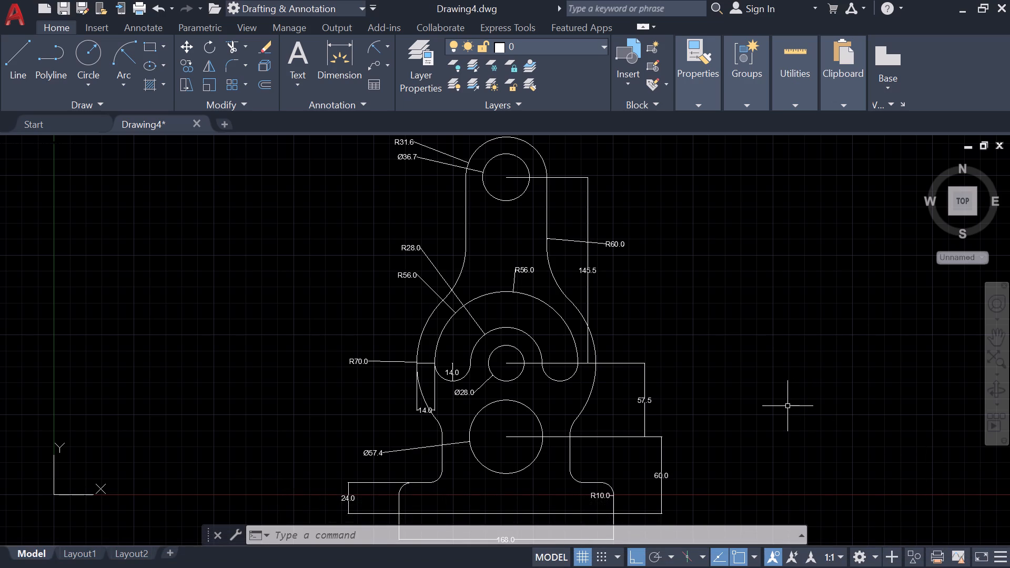
key(ctrl+s)
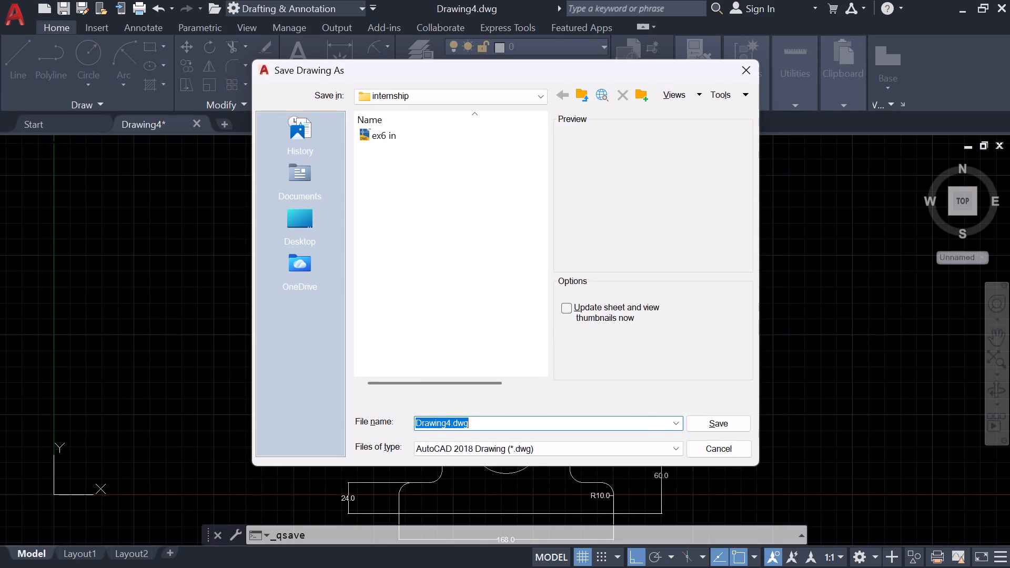
key(e)
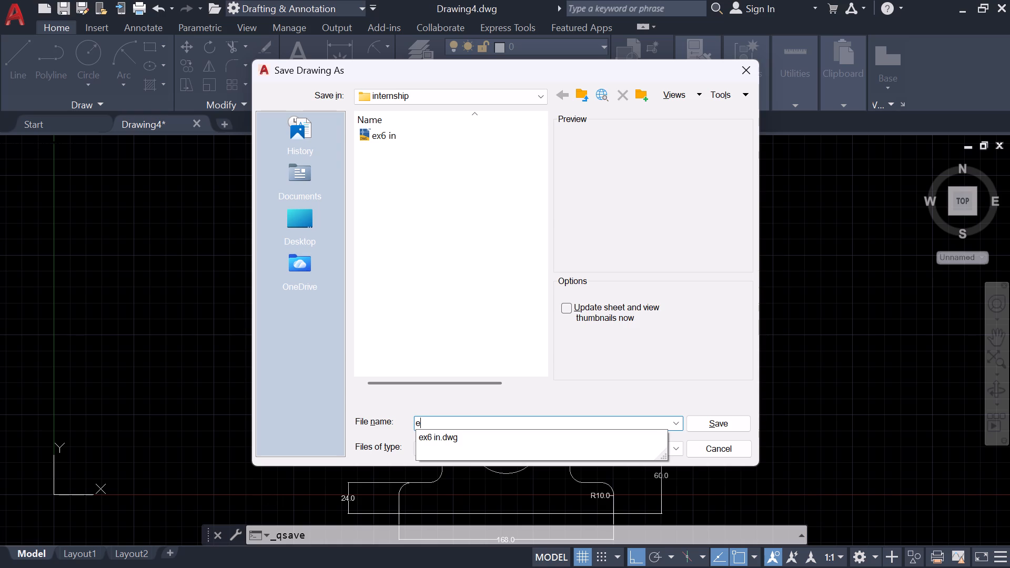
key(x)
key(period)
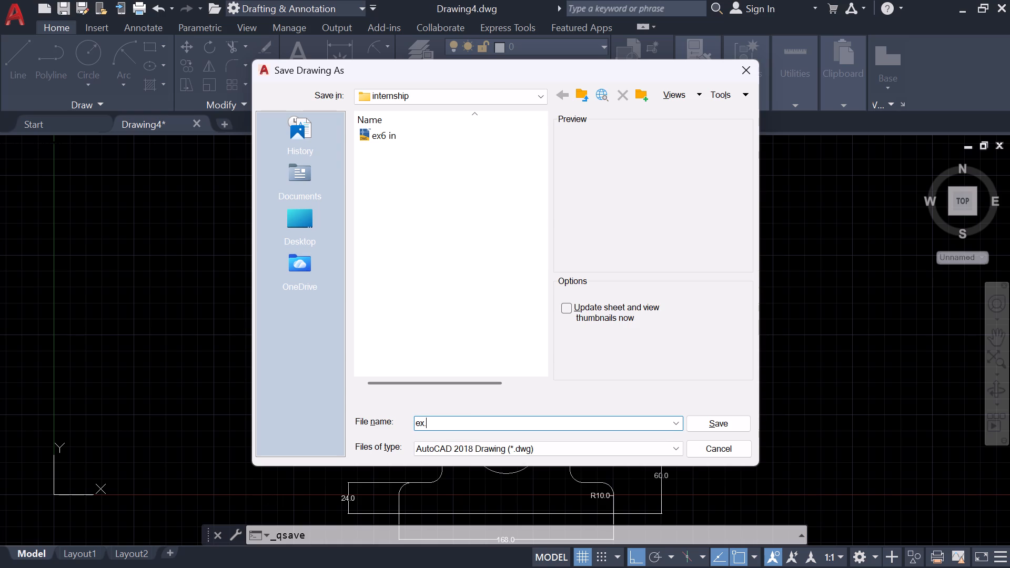
key(7)
key(Return)
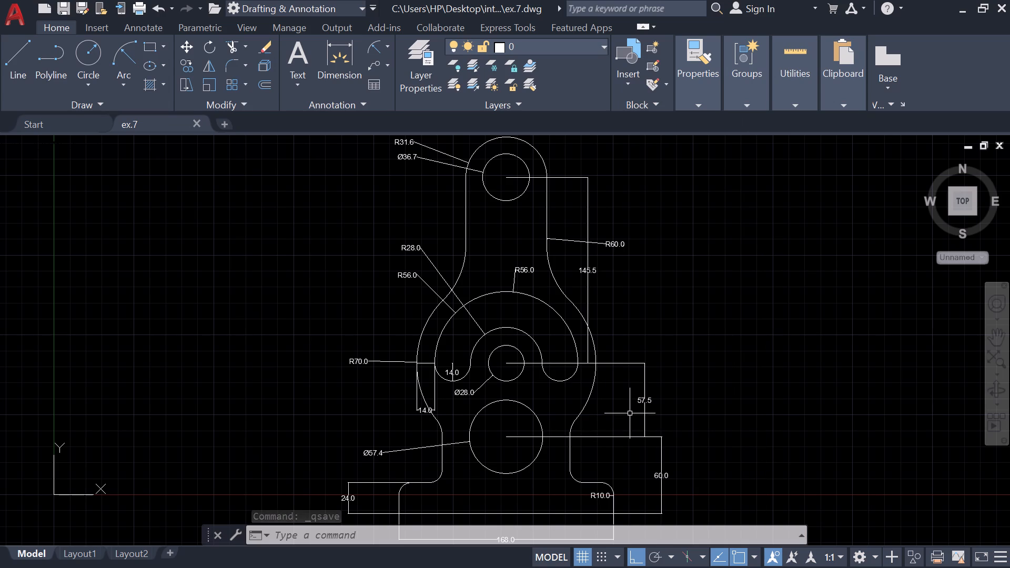
Start a plot of the model and set the plot area to a window enclosing the whole bracket and its dimensions.
key(ctrl+p)
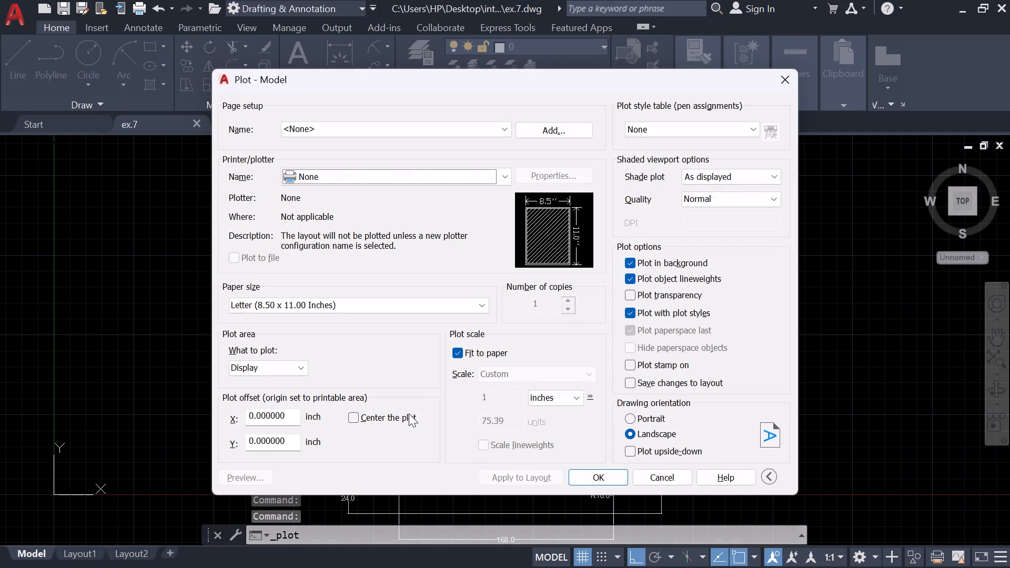
click(295, 367)
click(285, 412)
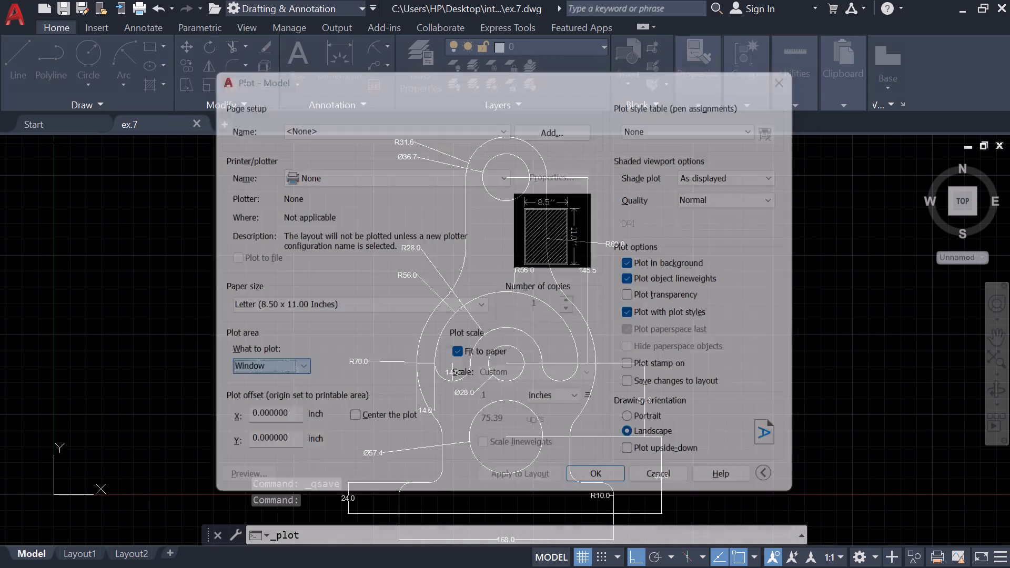
scroll(494, 331, up, 1)
scroll(494, 331, down, 2)
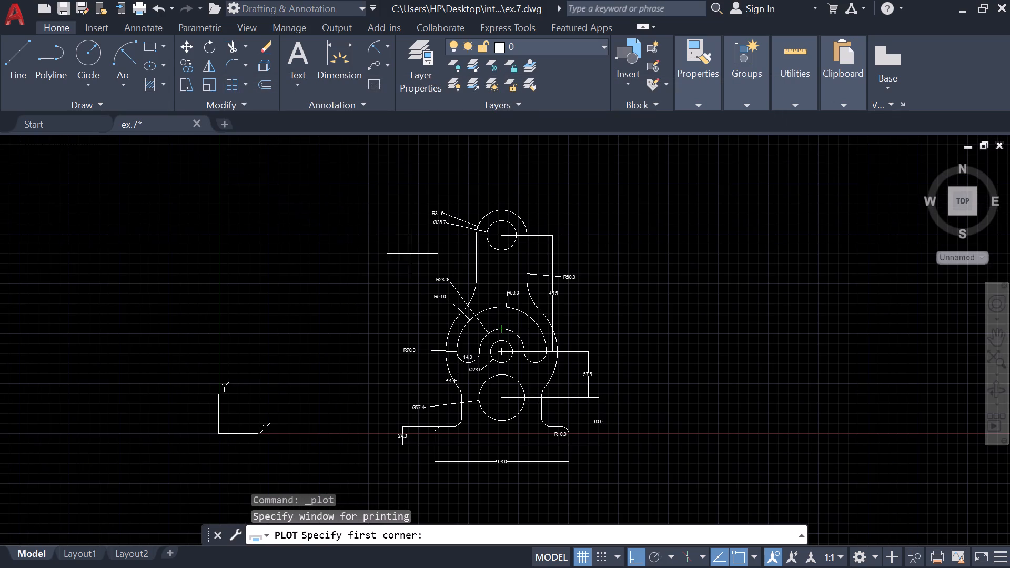
drag(347, 173, 653, 454)
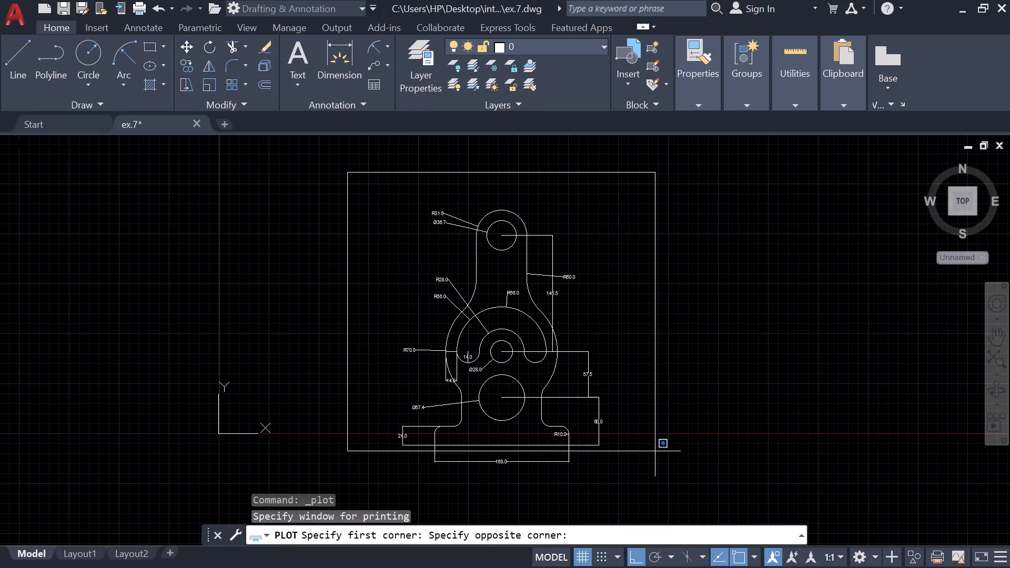
drag(653, 454, 637, 499)
click(637, 499)
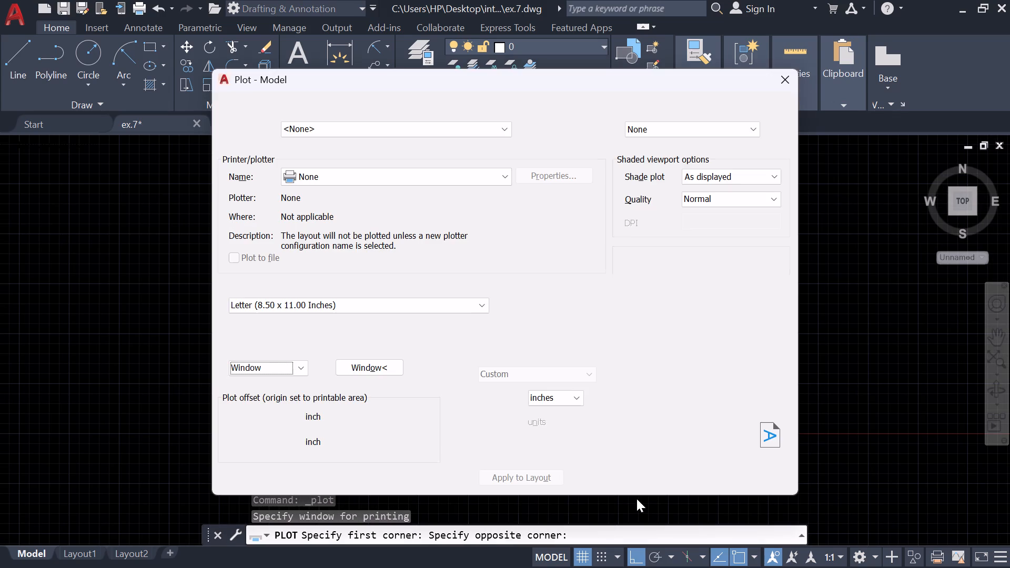
Center the plot and choose AutoCAD PDF (High Quality Print).pc3 as the plotter.
click(348, 417)
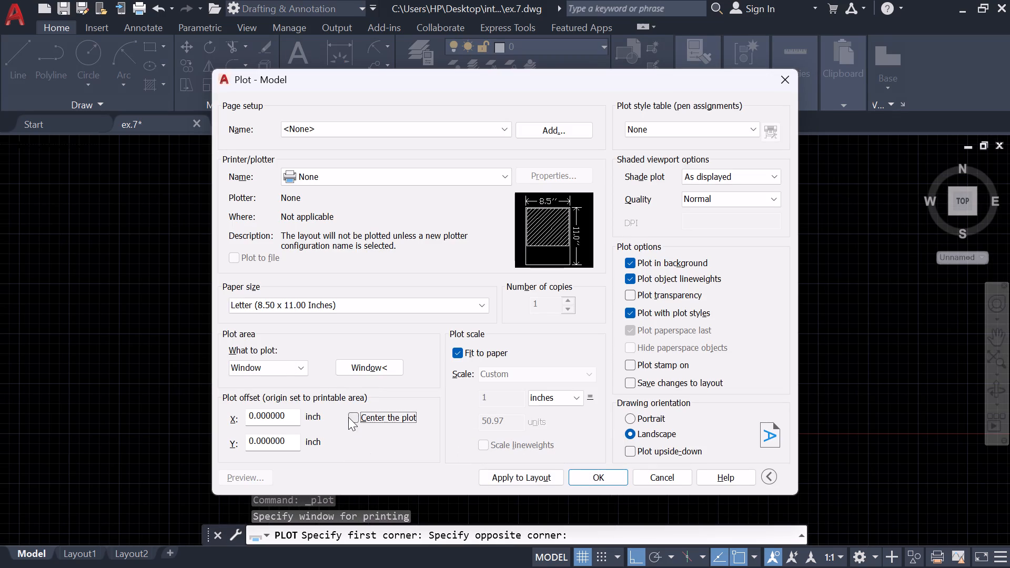
click(514, 172)
click(504, 181)
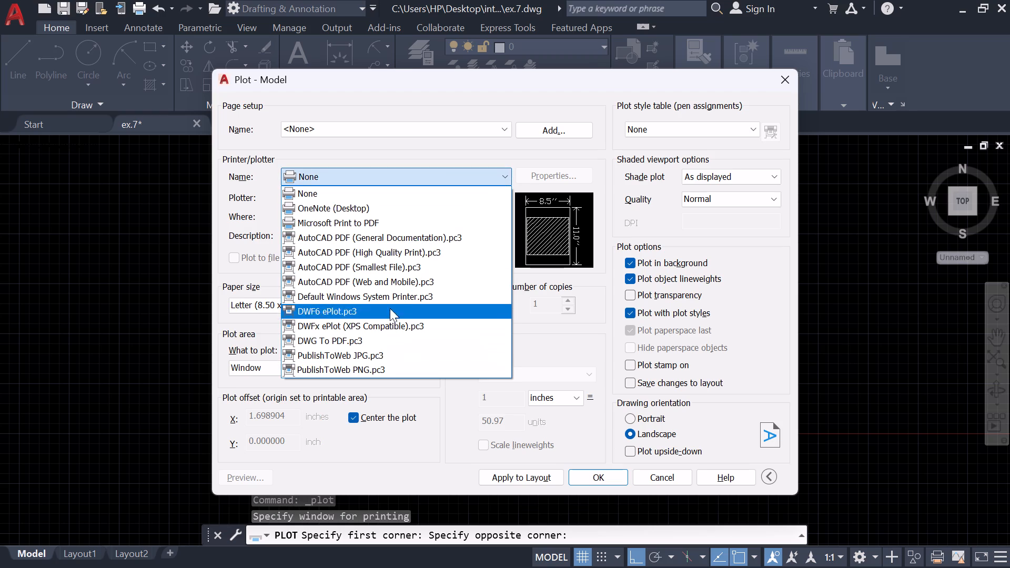
click(372, 247)
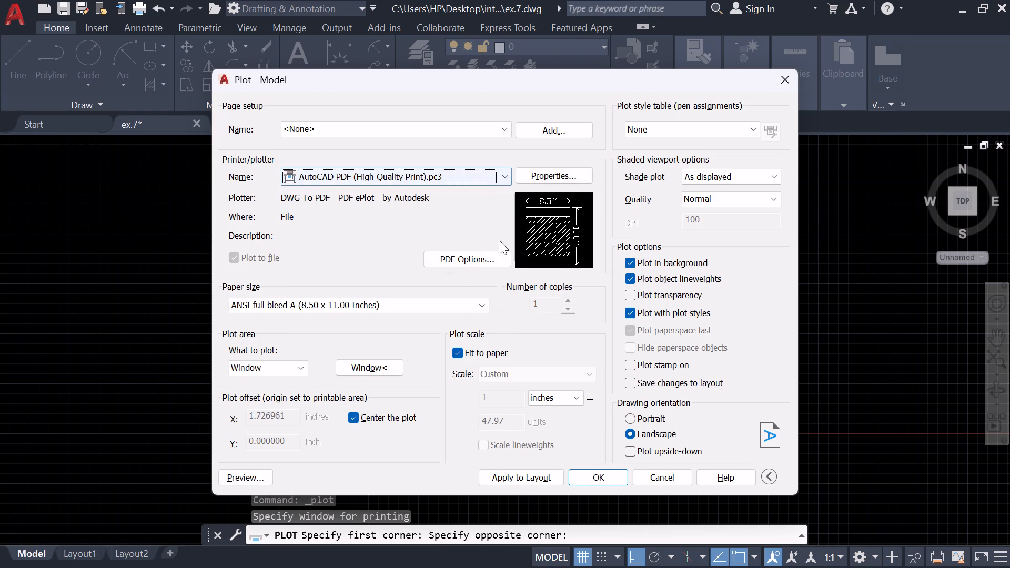
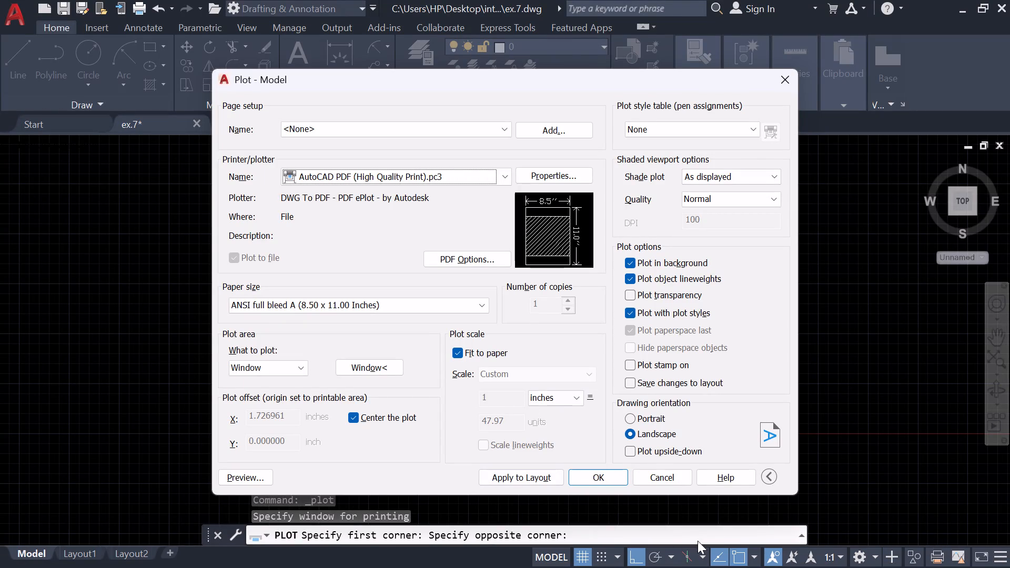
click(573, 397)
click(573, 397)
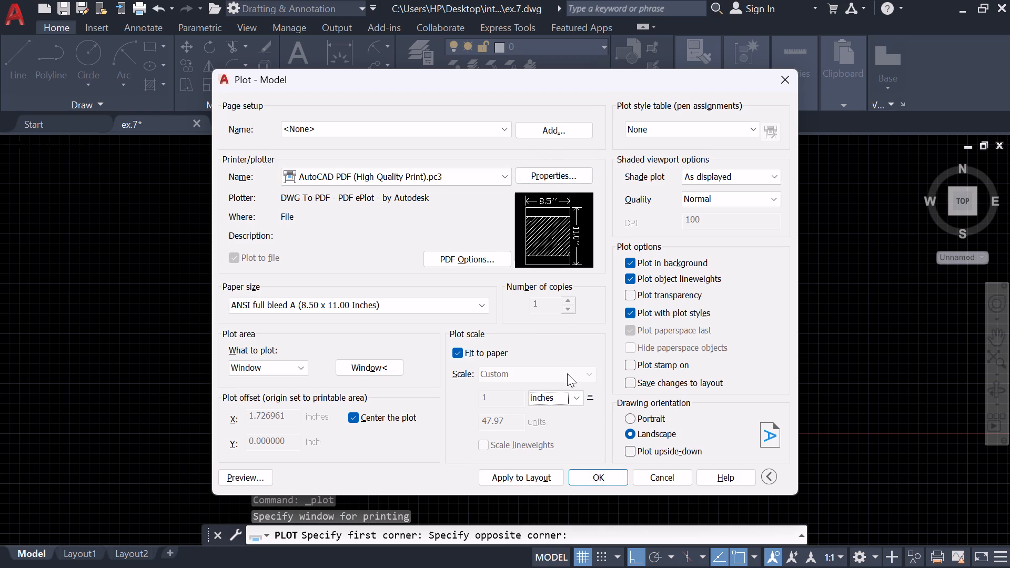
Turn off the option to plot in the background.
click(633, 263)
Run the plot and save its output as ex.8-Model.pdf in the internship folder.
click(606, 480)
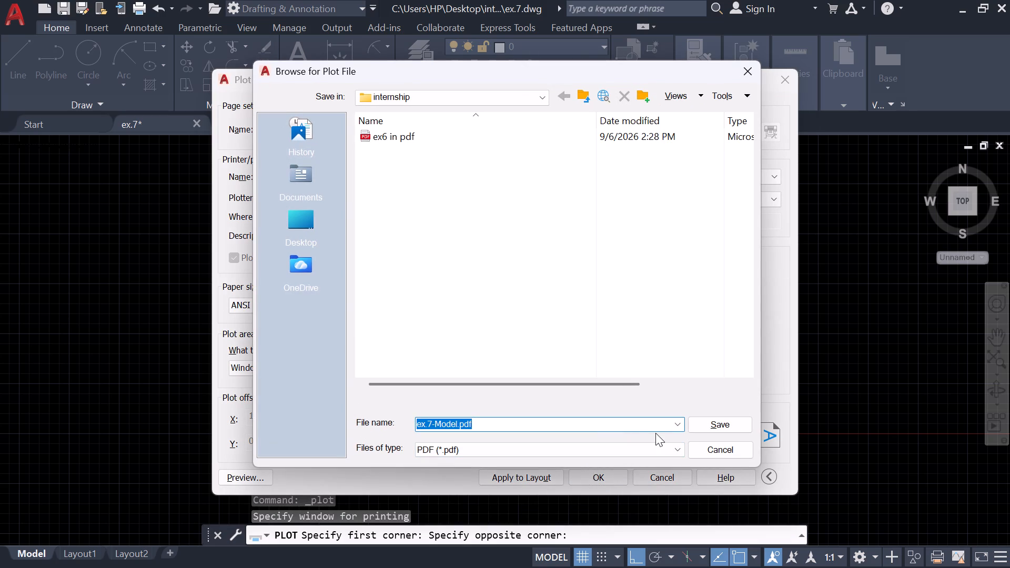
click(610, 428)
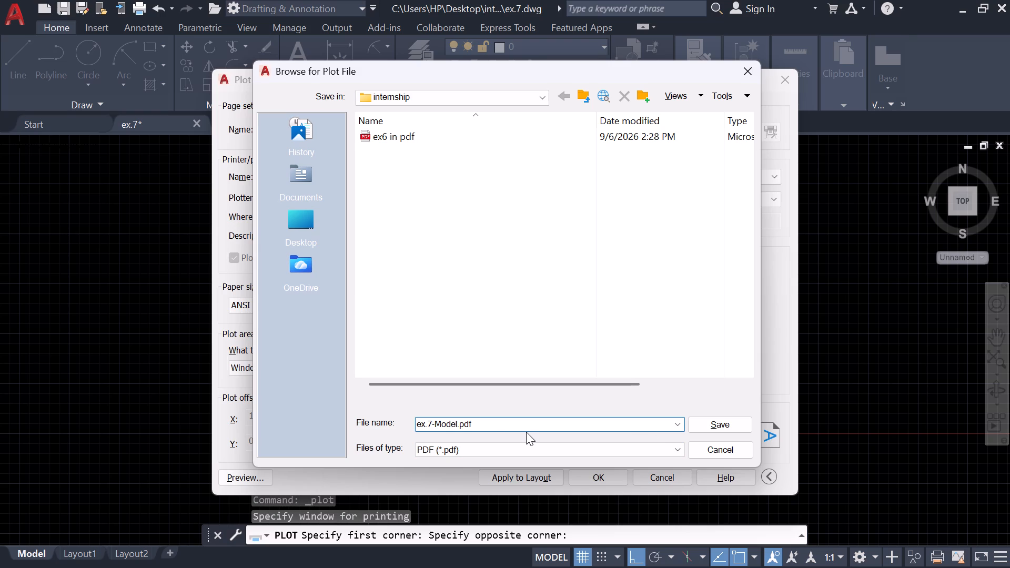
click(432, 423)
key(8)
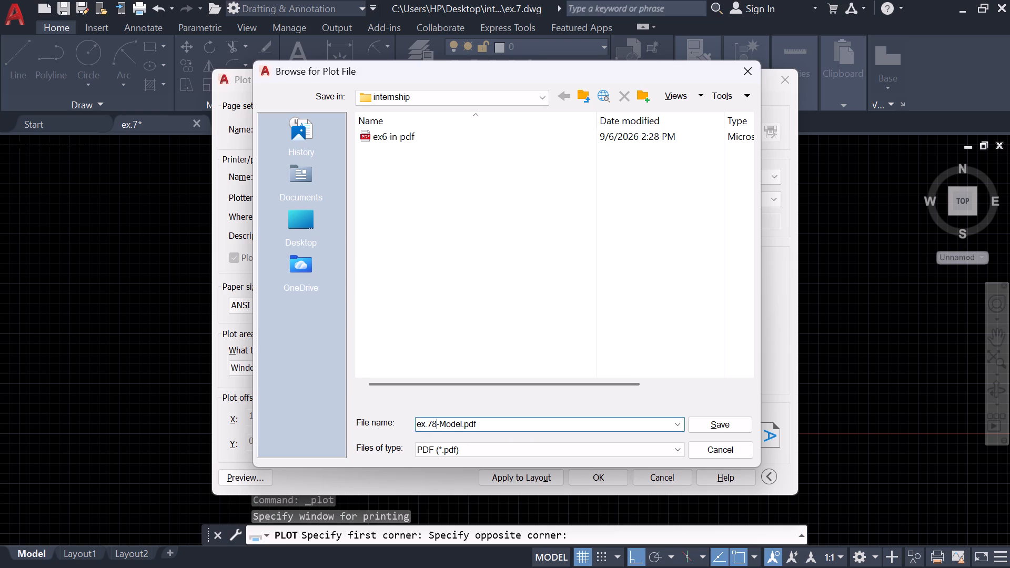
key(BackSpace)
key(BackSpace)
key(8)
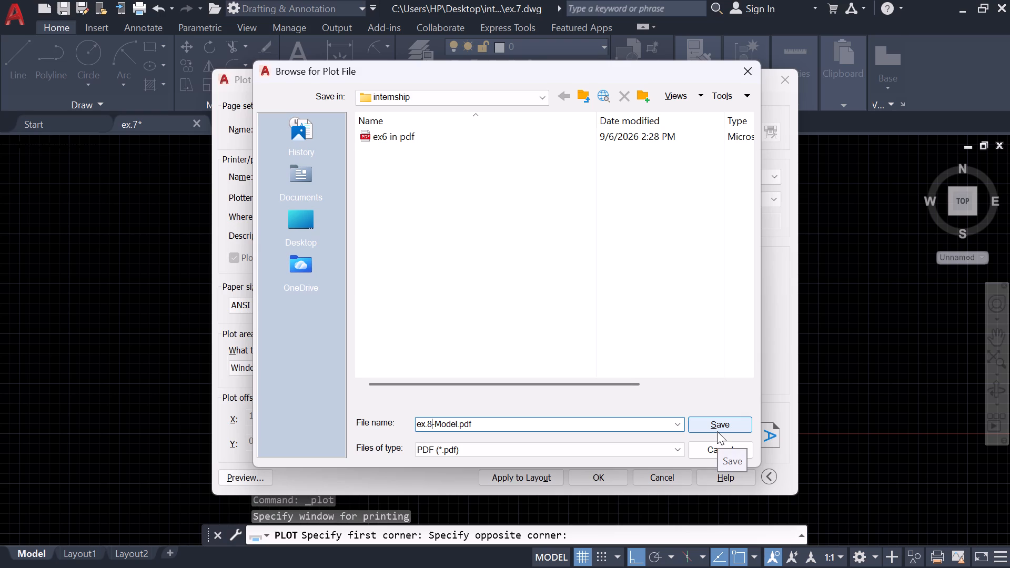
click(717, 431)
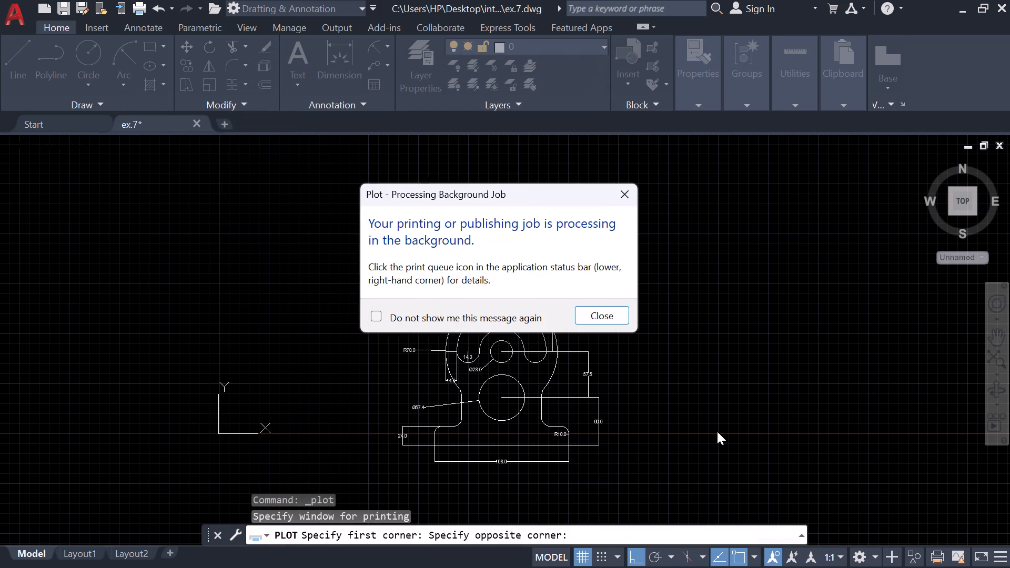
Set the background plot job notice not to be shown again.
click(379, 321)
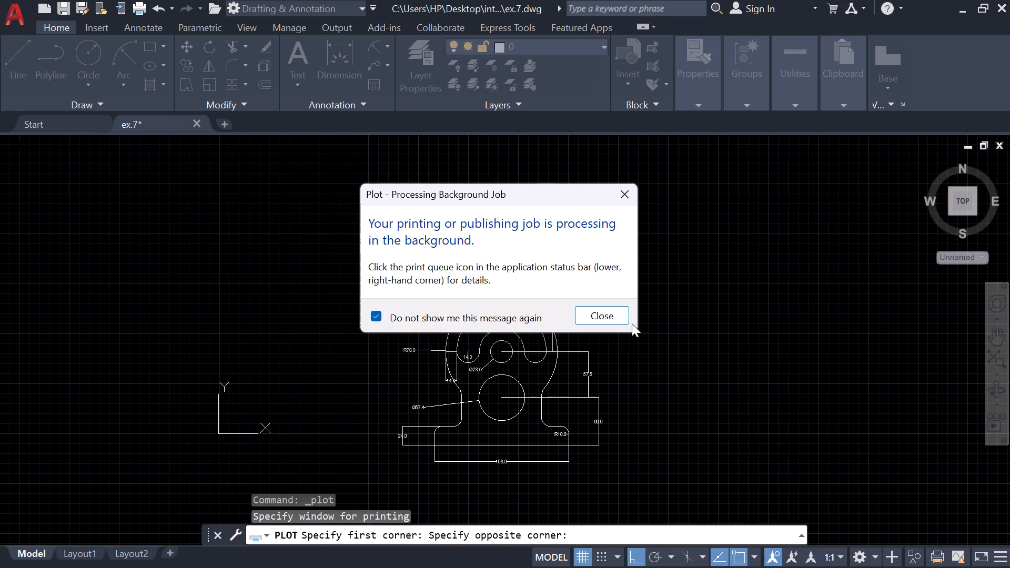
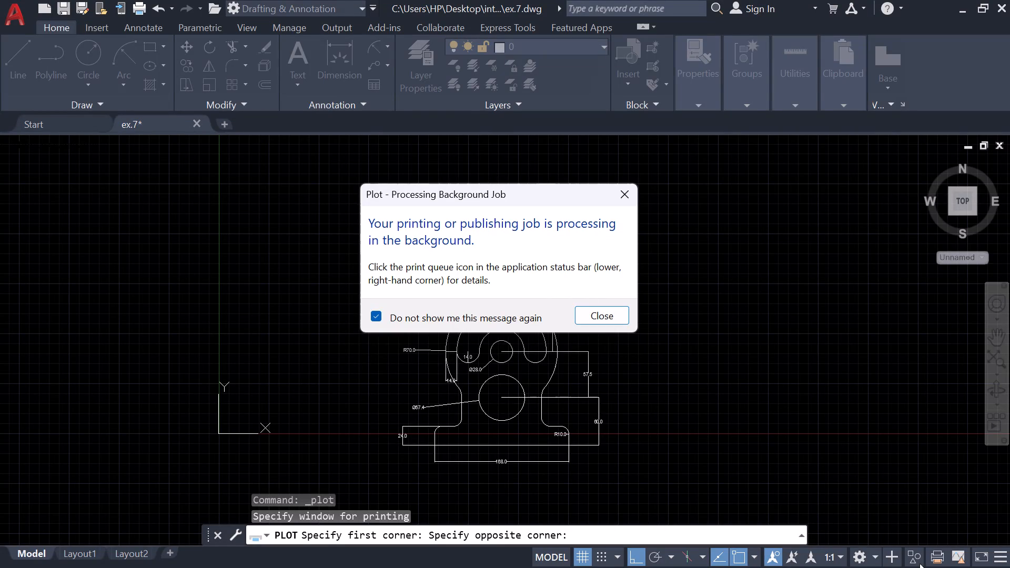
Dismiss the background plot job notice and minimize the plotted ex.8-Model.pdf to return to the bracket drawing.
click(619, 313)
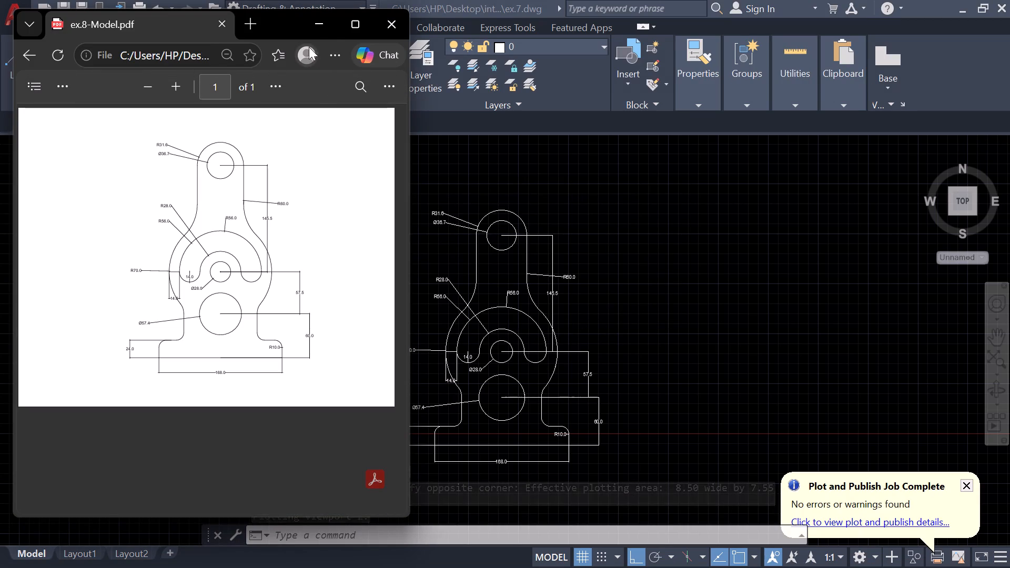
click(314, 24)
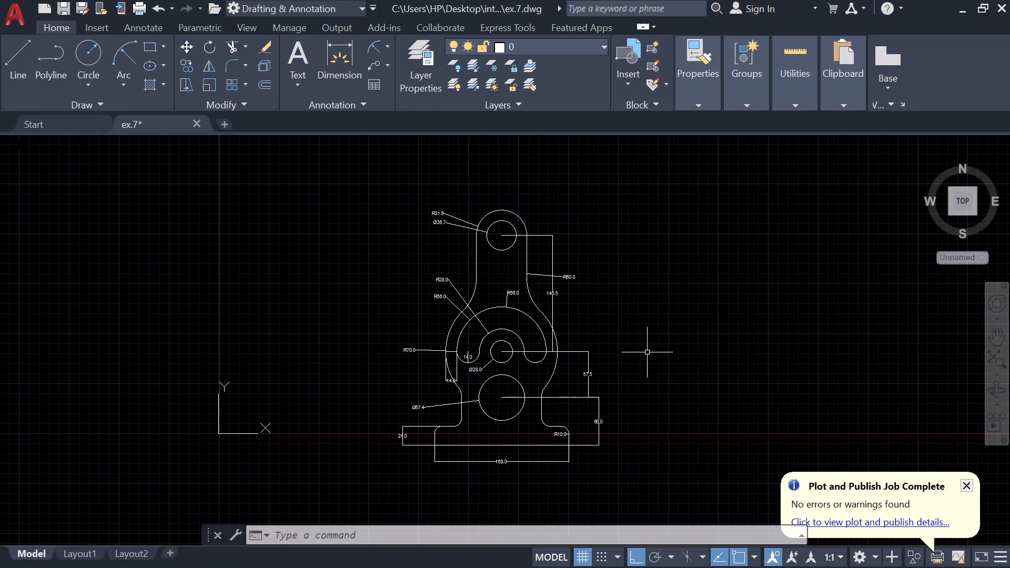